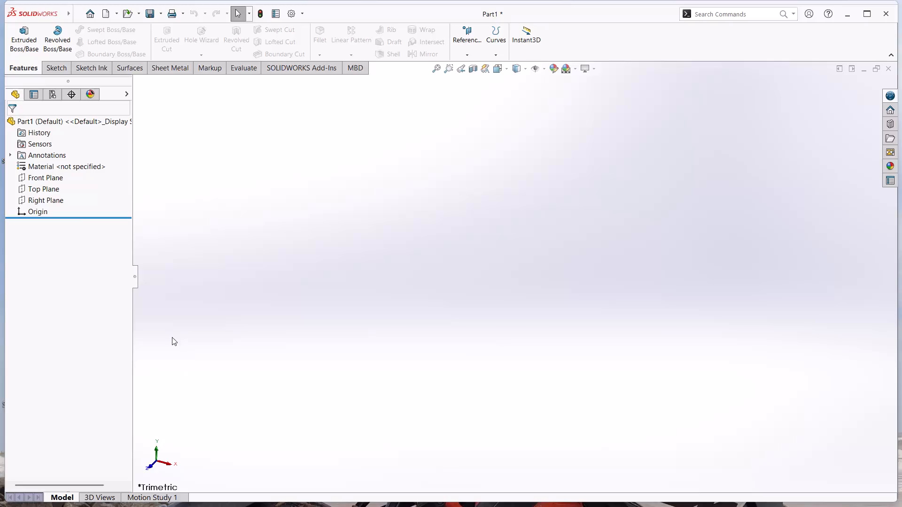
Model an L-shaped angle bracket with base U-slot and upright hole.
Start a sketch on the Front Plane and draw a vertical centerline about 180 mm long passing through the origin.
{"action": "left_click", "coordinate": [51, 175]}
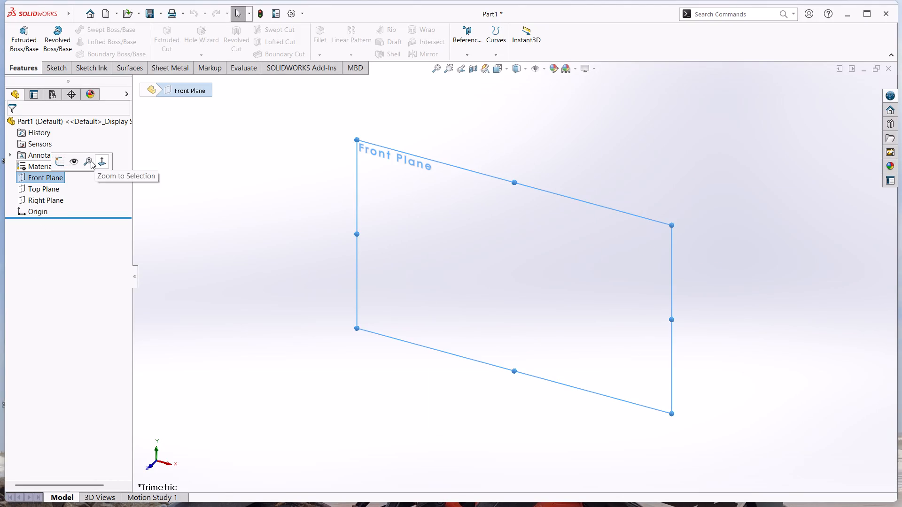
{"action": "left_click", "coordinate": [62, 161]}
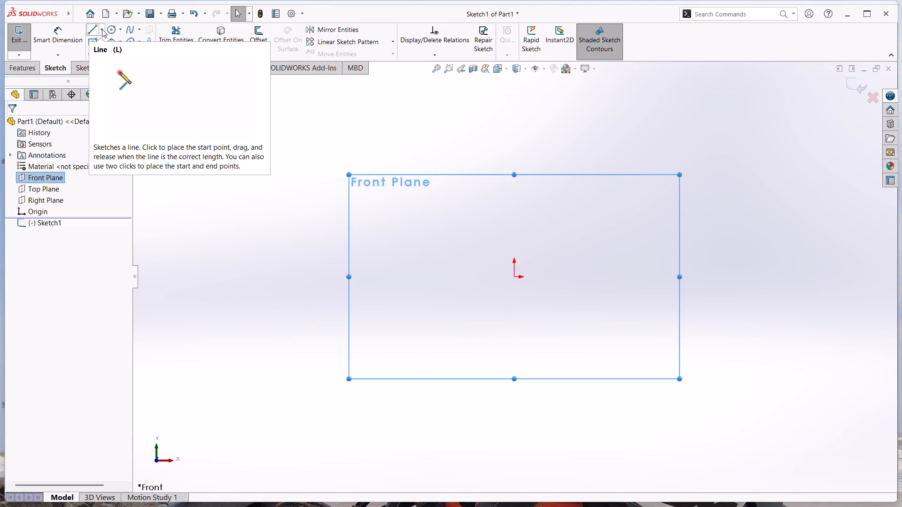
{"action": "left_click", "coordinate": [103, 29]}
{"action": "left_click", "coordinate": [101, 54]}
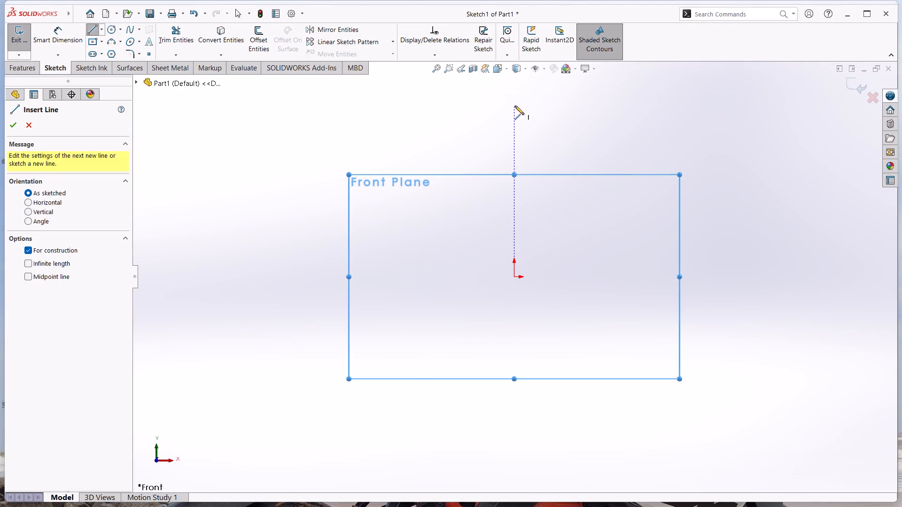
{"action": "left_click", "coordinate": [515, 106]}
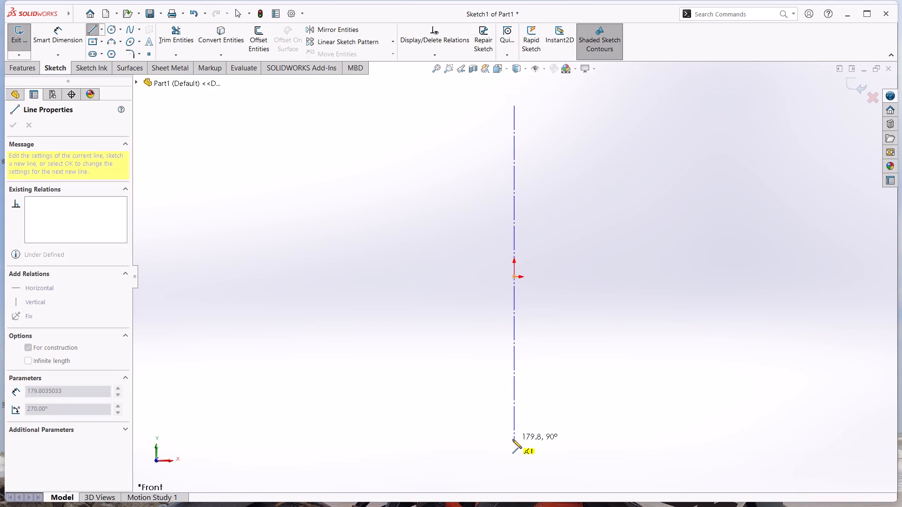
{"action": "left_click", "coordinate": [512, 439]}
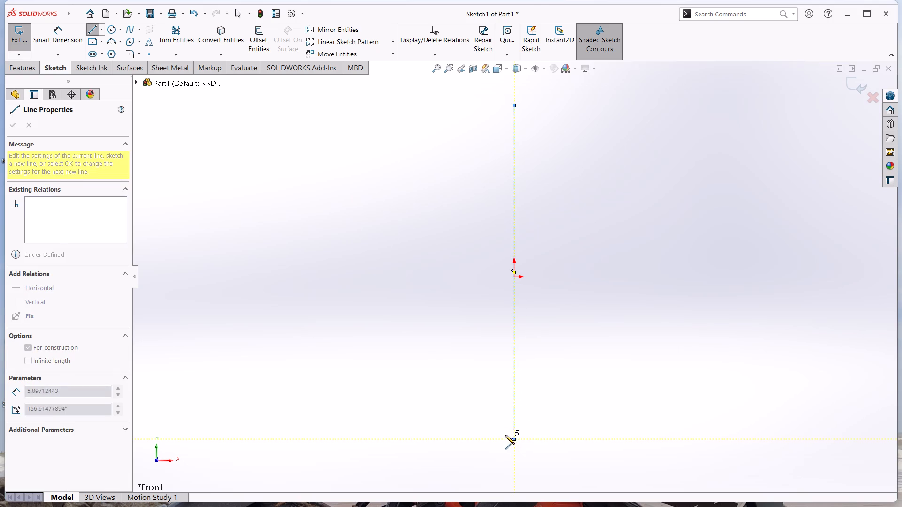
{"action": "key", "text": "Escape"}
Draw a horizontal centerline about 275 mm long through the origin, crossing the vertical centerline.
{"action": "left_click", "coordinate": [100, 31]}
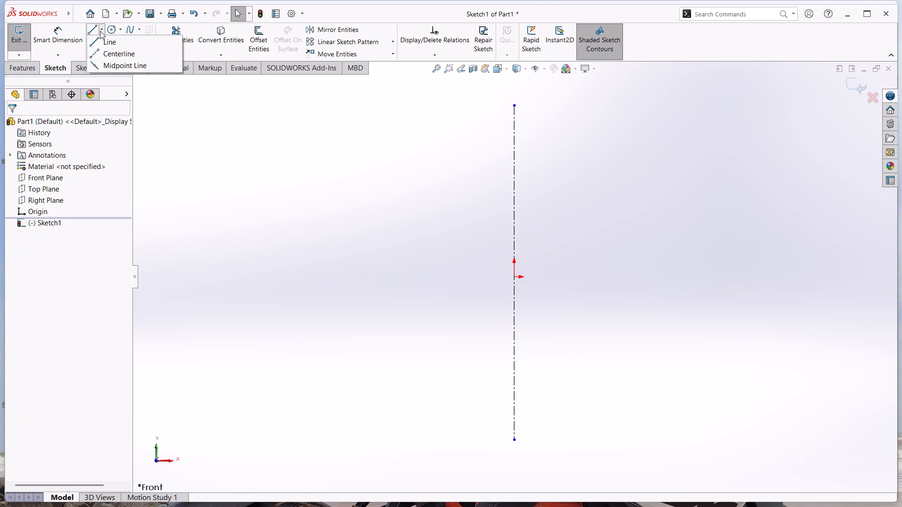
{"action": "left_click", "coordinate": [104, 53]}
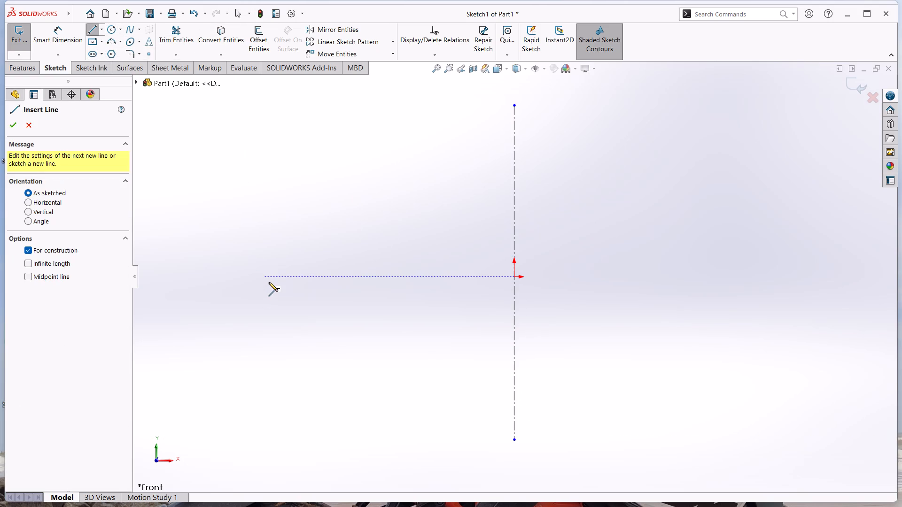
{"action": "left_click", "coordinate": [269, 277]}
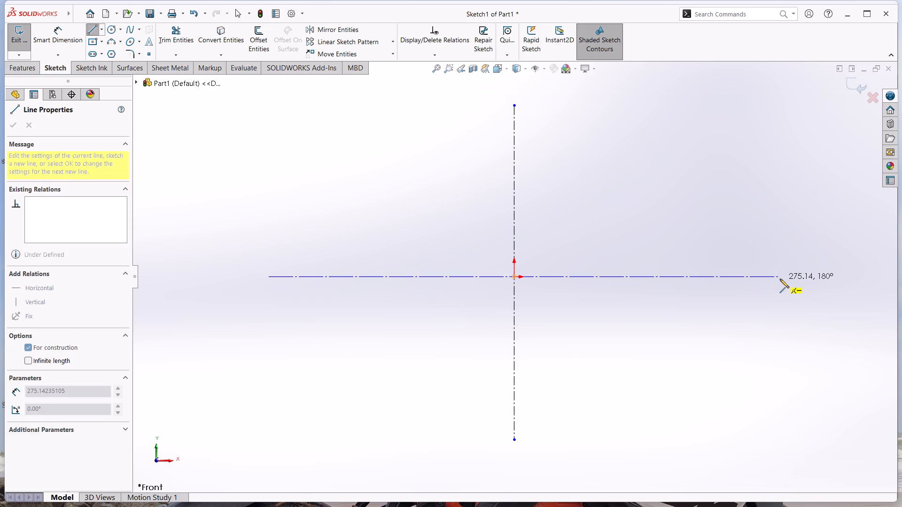
{"action": "left_click", "coordinate": [775, 277]}
{"action": "key", "text": "Escape"}
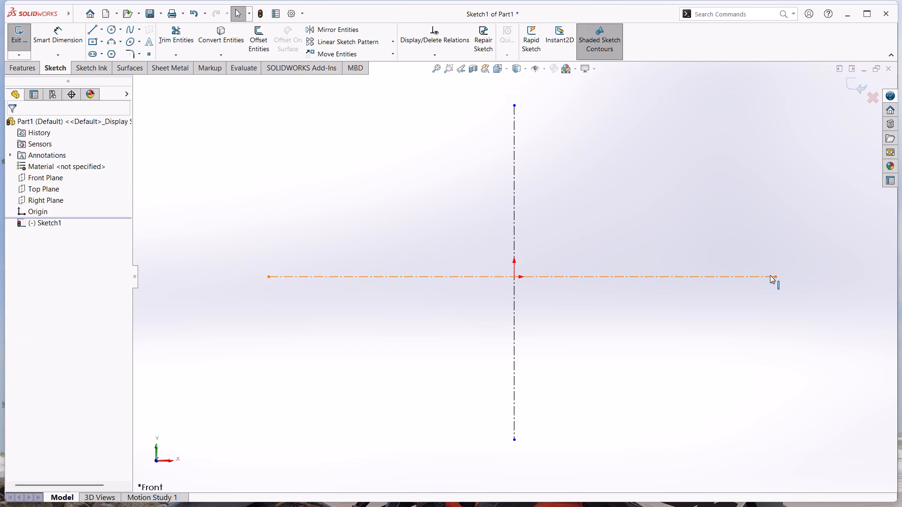
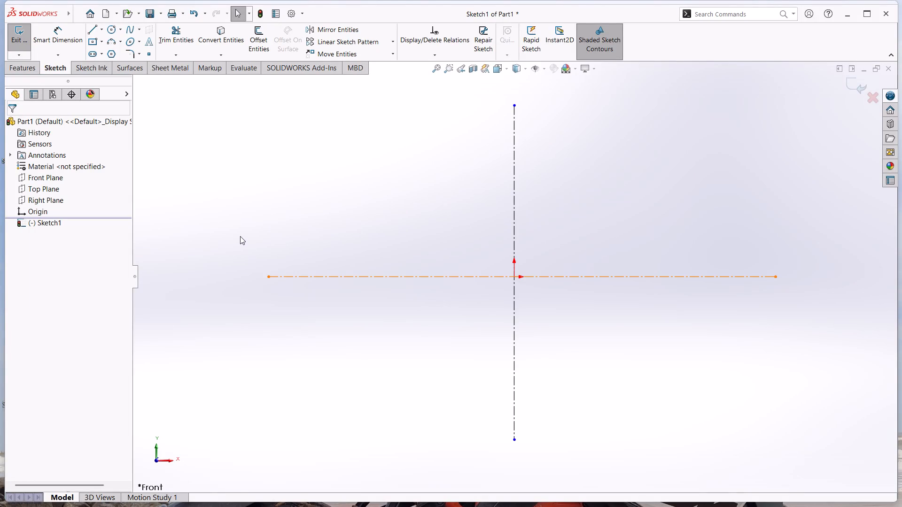
Sketch a closed L-shaped profile with its outer corner at the origin, about 61 mm tall, 62 mm long and 10 to 11 mm thick.
{"action": "left_click", "coordinate": [94, 30]}
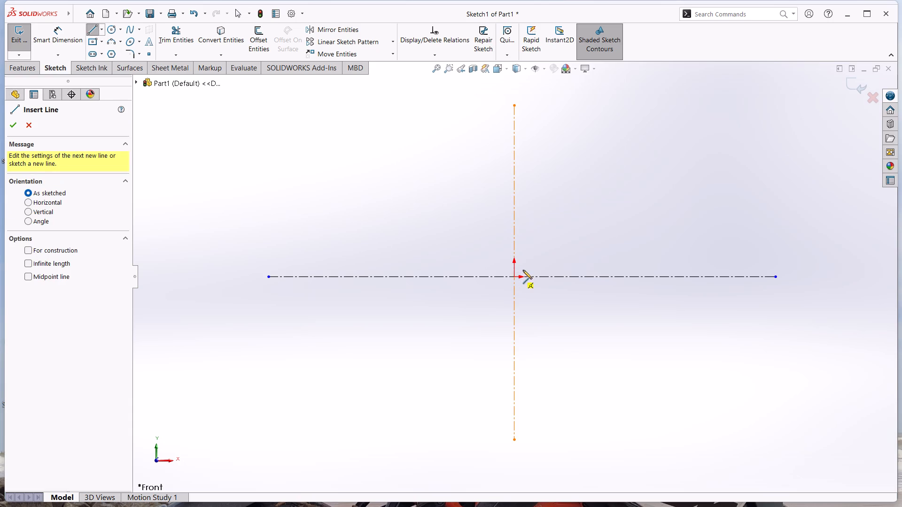
{"action": "left_click", "coordinate": [516, 277]}
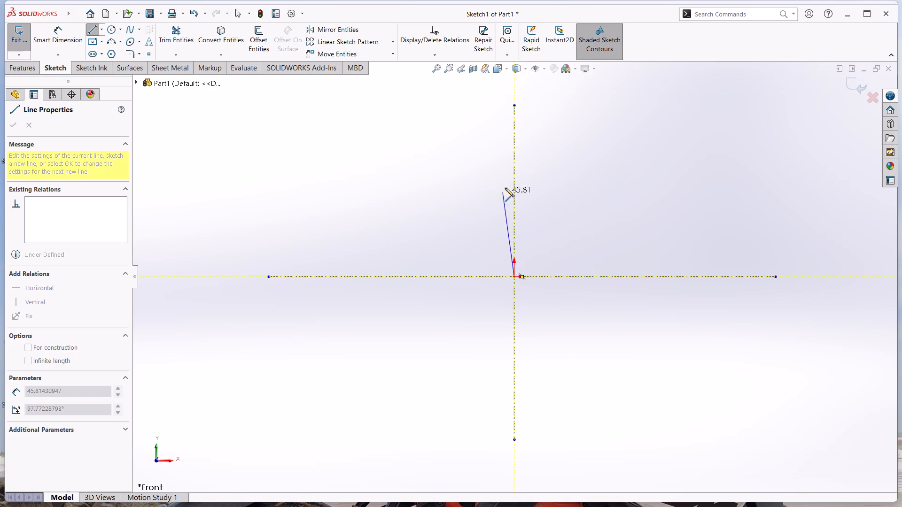
{"action": "left_click", "coordinate": [514, 164]}
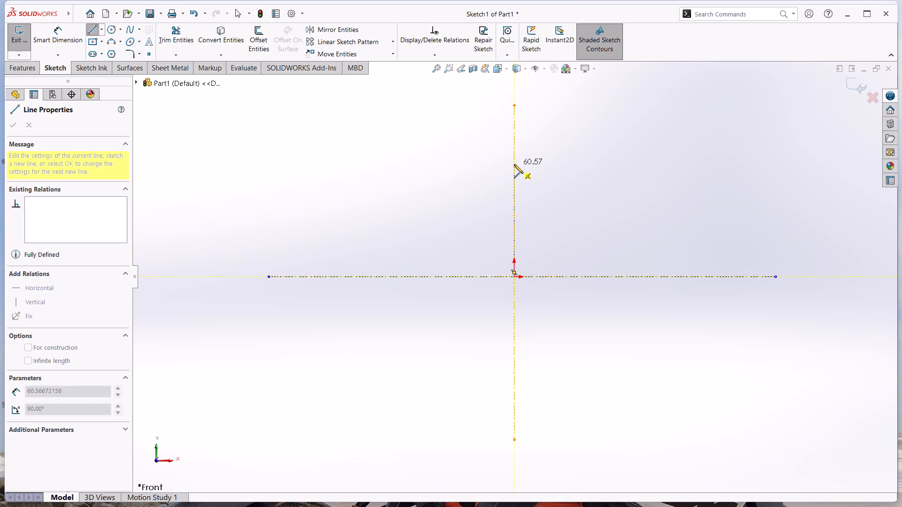
{"action": "left_click", "coordinate": [535, 164]}
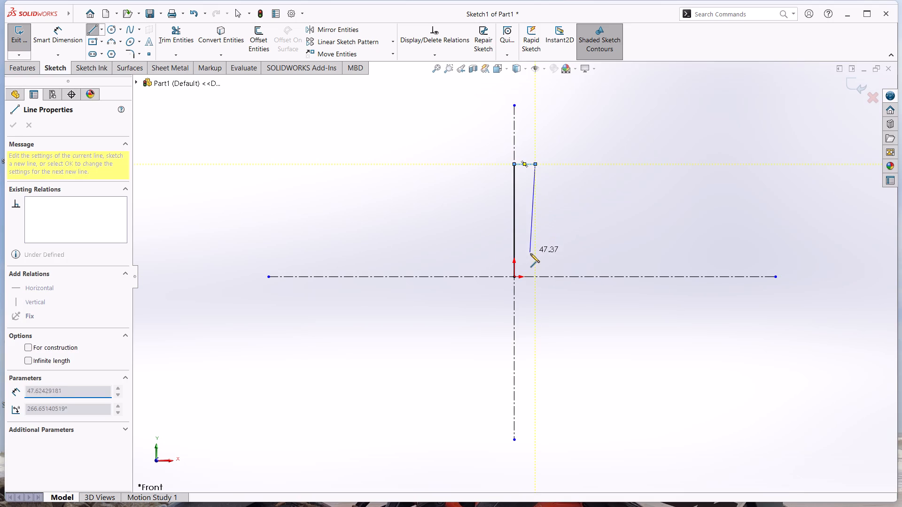
{"action": "left_click", "coordinate": [536, 258]}
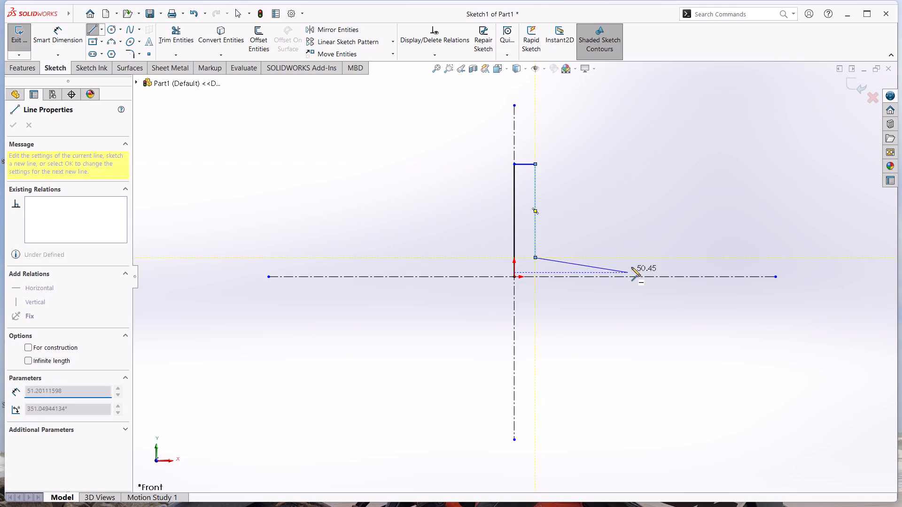
{"action": "left_click", "coordinate": [630, 259]}
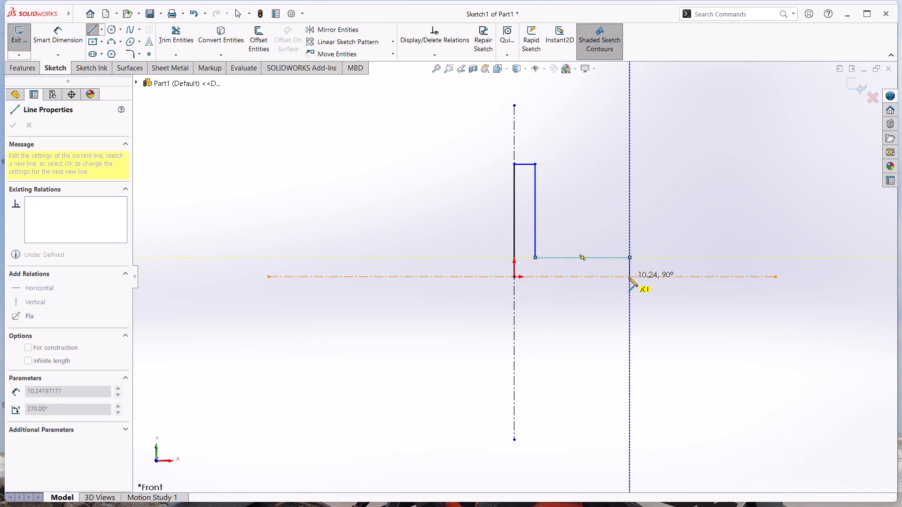
{"action": "left_click", "coordinate": [629, 276]}
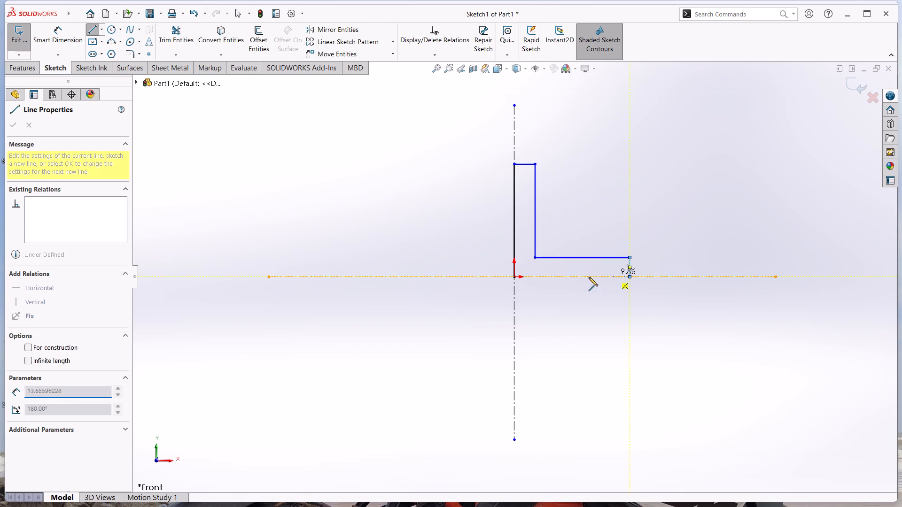
{"action": "left_click", "coordinate": [513, 275]}
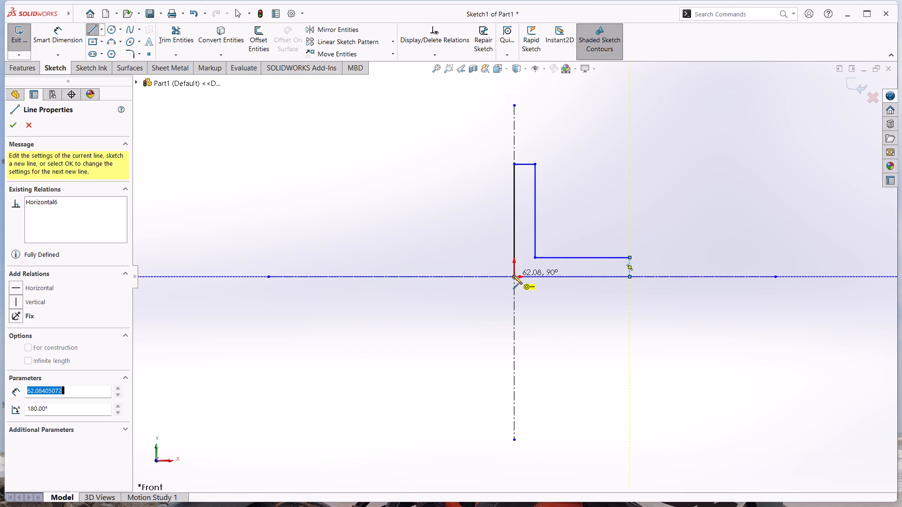
{"action": "right_click", "coordinate": [504, 272]}
{"action": "left_click", "coordinate": [524, 280]}
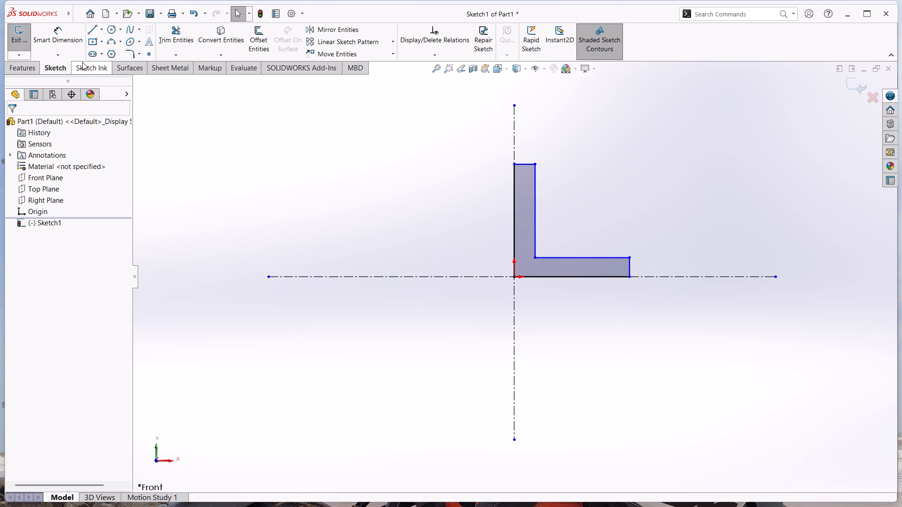
Dimension the thickness of both legs of the L profile, the vertical and the horizontal, at 10 mm each.
{"action": "left_click", "coordinate": [48, 39]}
{"action": "left_click", "coordinate": [526, 163]}
{"action": "left_click", "coordinate": [560, 133]}
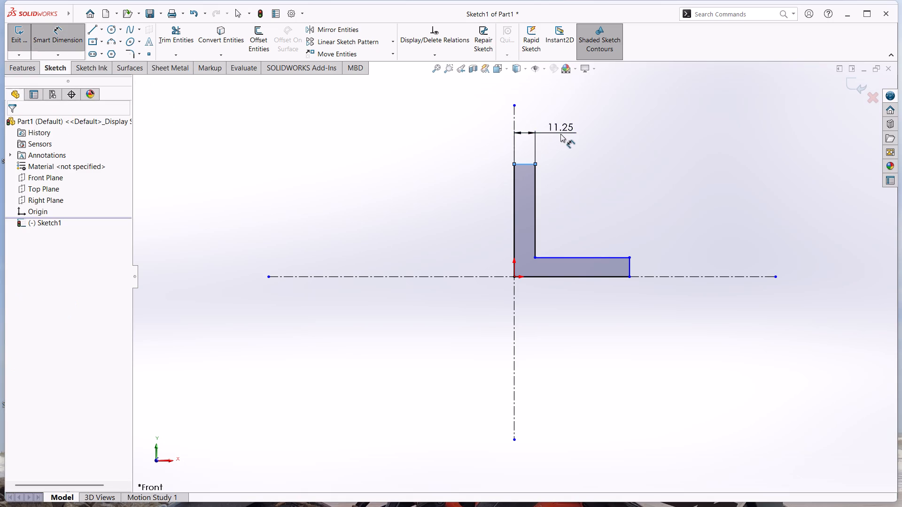
{"action": "type", "text": "10.0"}
{"action": "key", "text": "Return"}
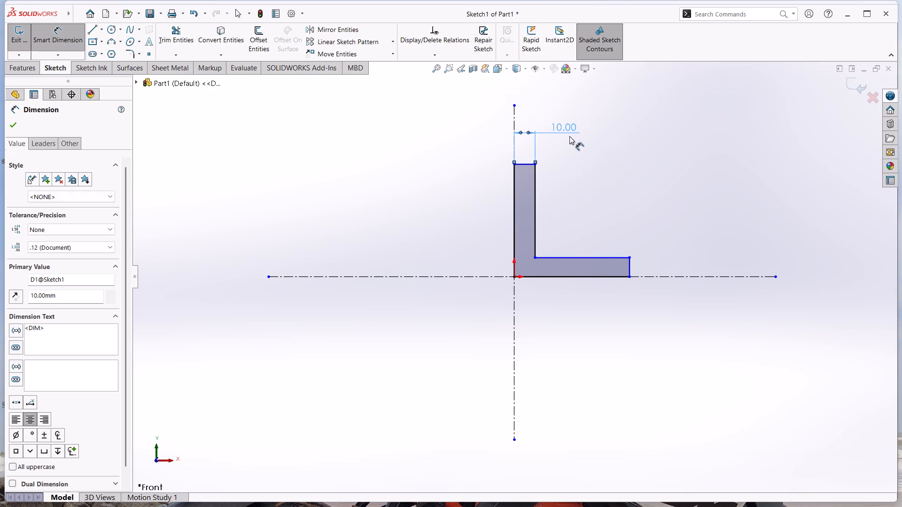
{"action": "left_click", "coordinate": [630, 264]}
{"action": "left_click", "coordinate": [660, 317]}
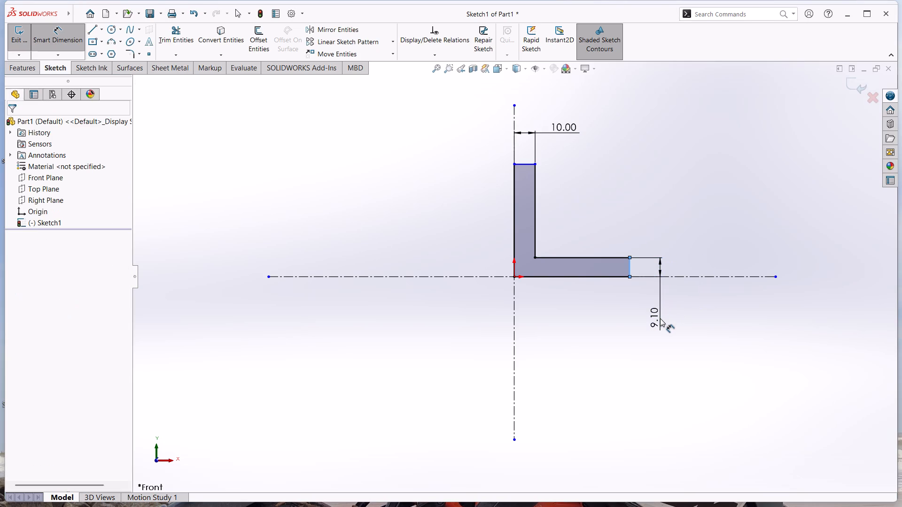
{"action": "type", "text": "10.0"}
{"action": "key", "text": "Return"}
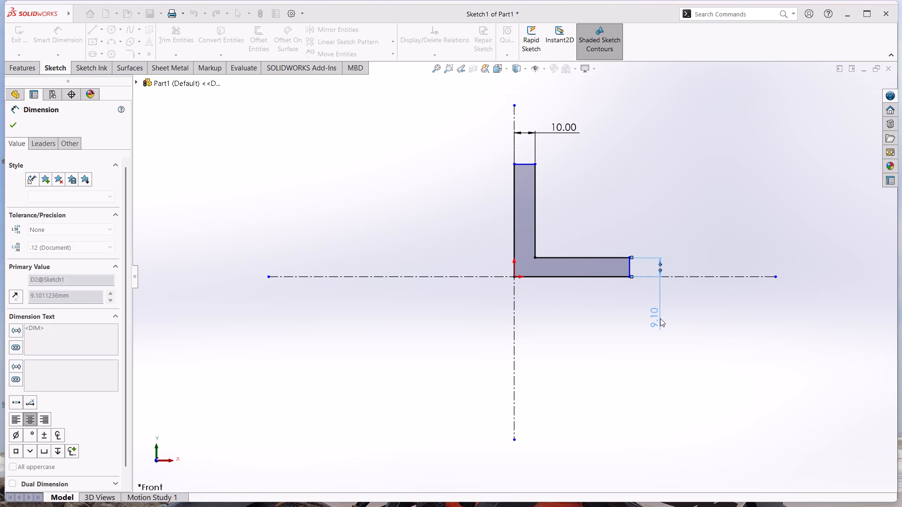
{"action": "left_click", "coordinate": [609, 338]}
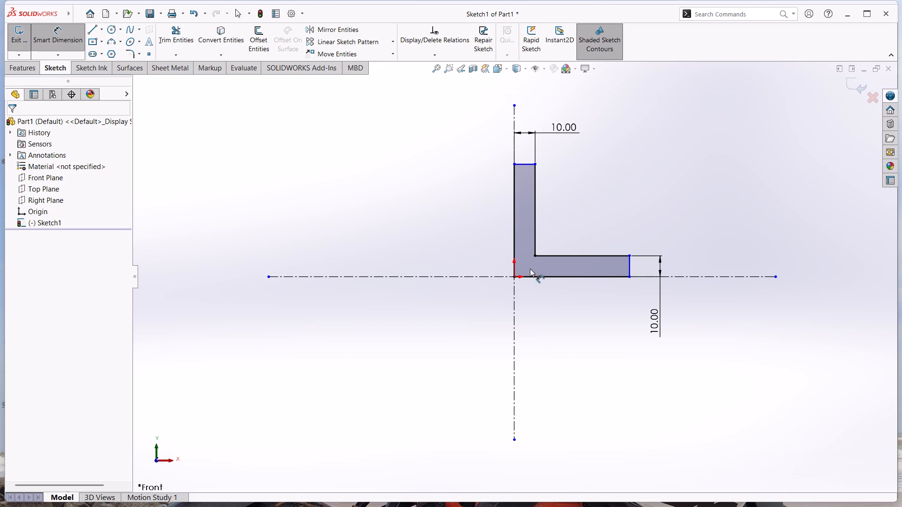
Dimension the profile's overall horizontal length from the outer vertical edge to the base's end edge at 60 mm.
{"action": "left_click", "coordinate": [513, 235]}
{"action": "left_click", "coordinate": [628, 269]}
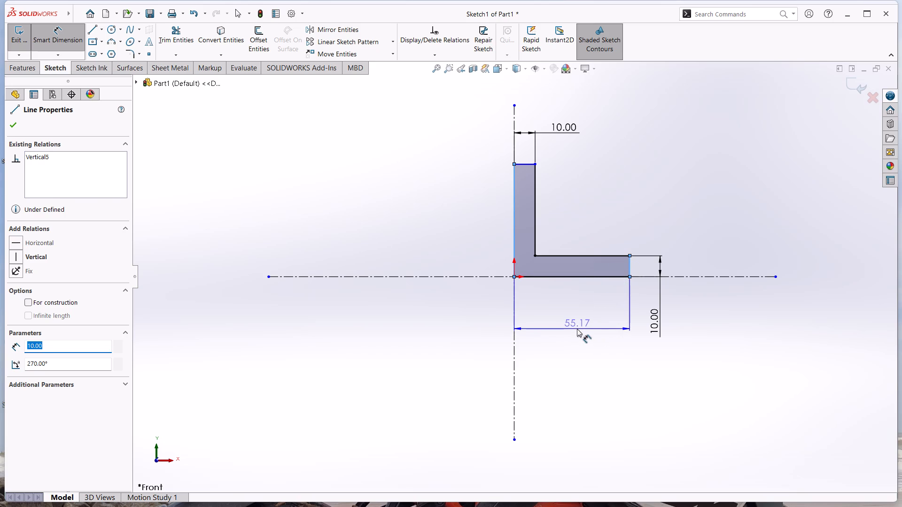
{"action": "left_click", "coordinate": [577, 329]}
{"action": "type", "text": "60.0"}
{"action": "key", "text": "Return"}
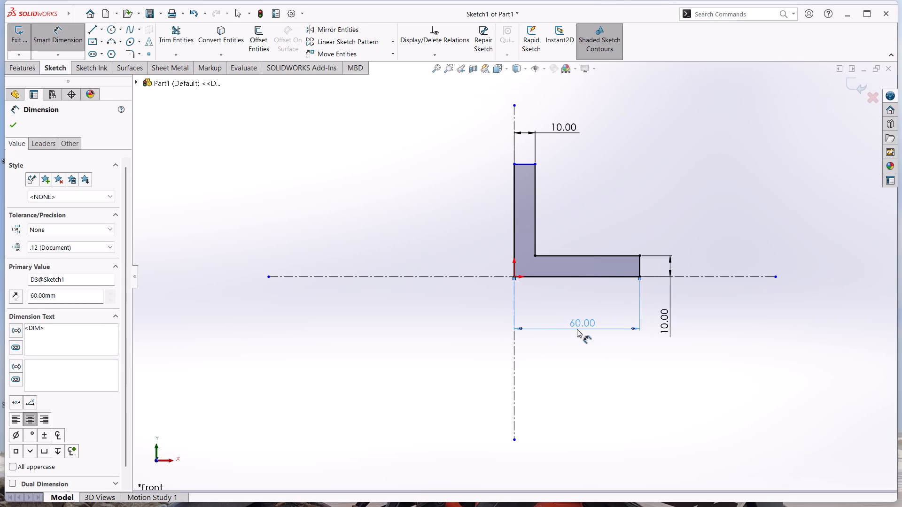
{"action": "left_click", "coordinate": [588, 369]}
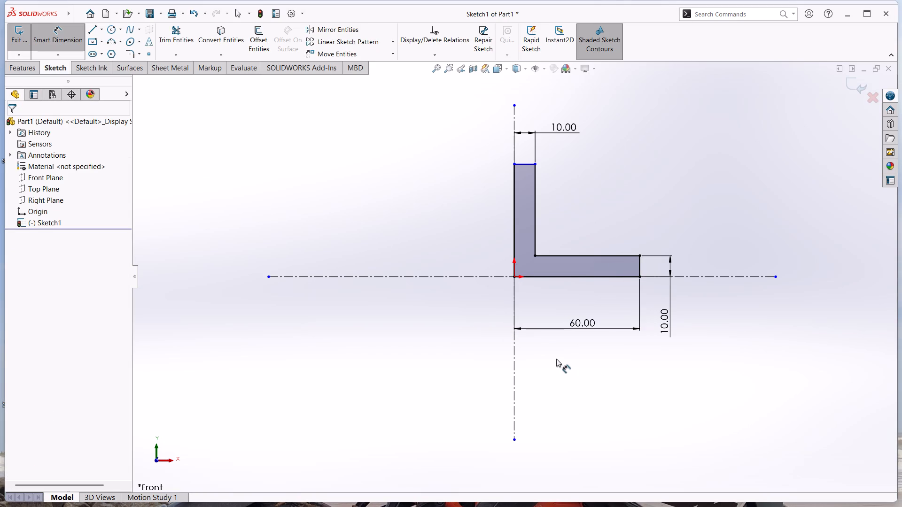
Dimension the height from the horizontal leg's upper edge to the top of the vertical leg at 55 mm.
{"action": "left_click", "coordinate": [554, 256]}
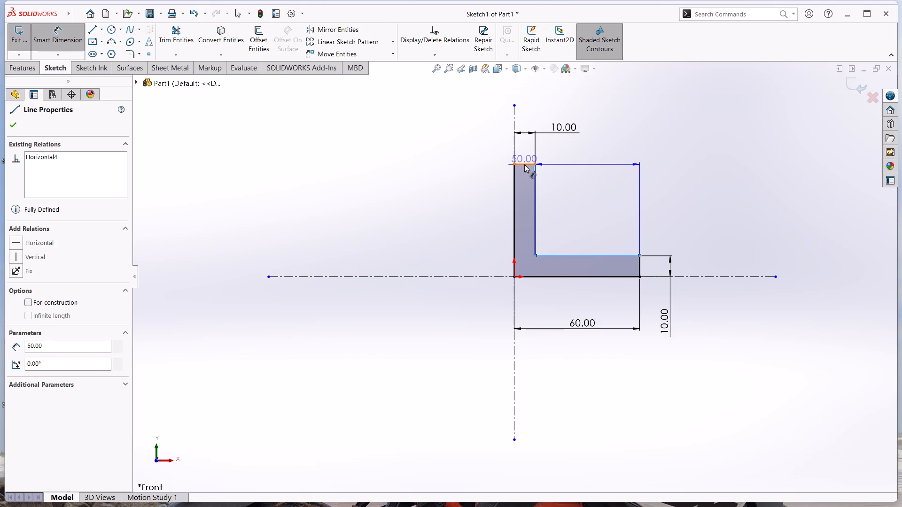
{"action": "left_click", "coordinate": [524, 164]}
{"action": "left_click", "coordinate": [471, 203]}
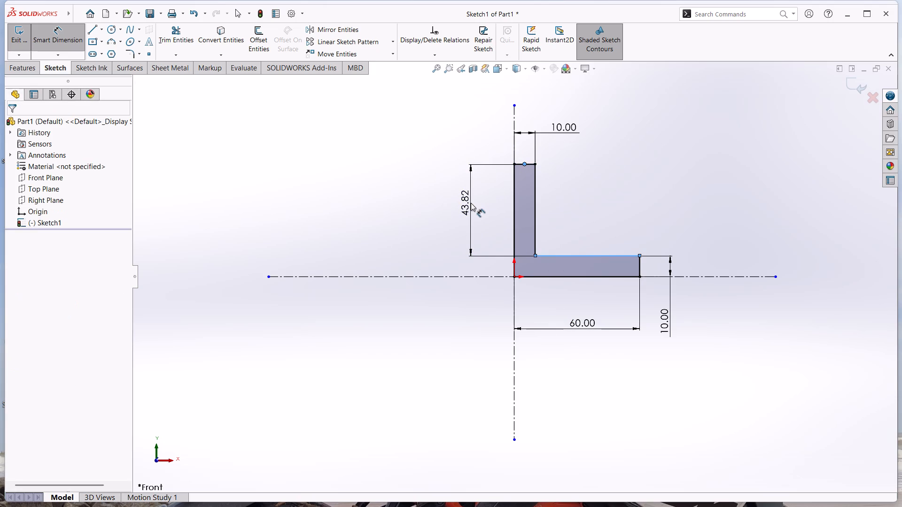
{"action": "type", "text": "50.0"}
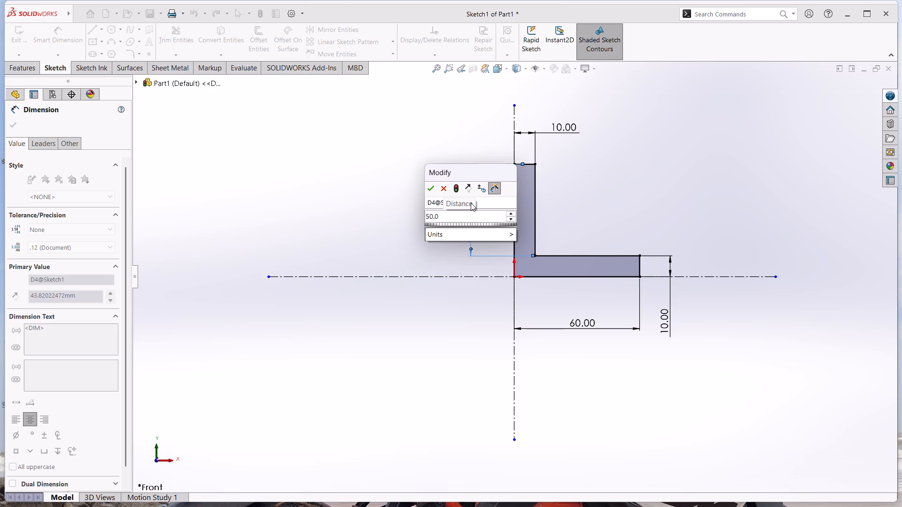
{"action": "key", "text": "BackSpace"}
{"action": "key", "text": "BackSpace"}
{"action": "key", "text": "BackSpace"}
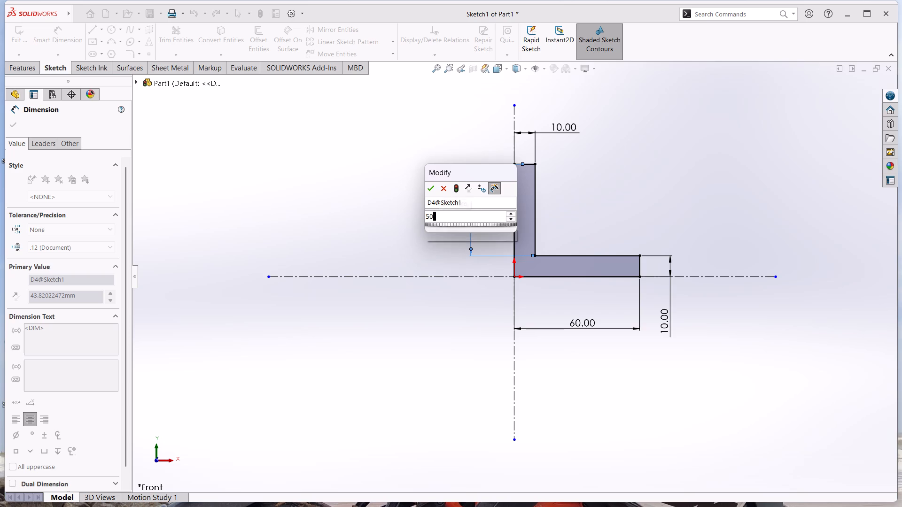
{"action": "key", "text": "5"}
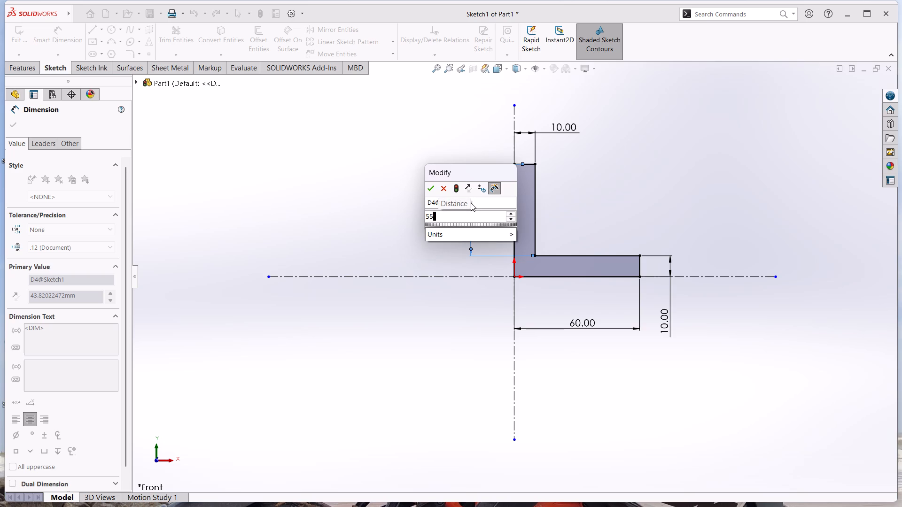
{"action": "type", "text": ".0"}
{"action": "key", "text": "Return"}
{"action": "left_click", "coordinate": [704, 199]}
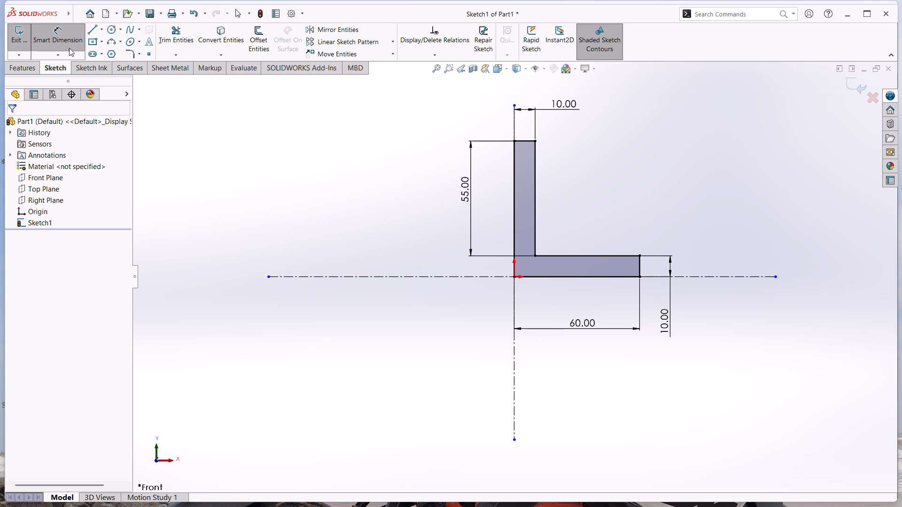
Close the sketch and extrude the L profile as a boss with the Mid Plane end condition and a 52 mm depth.
{"action": "left_click", "coordinate": [23, 36]}
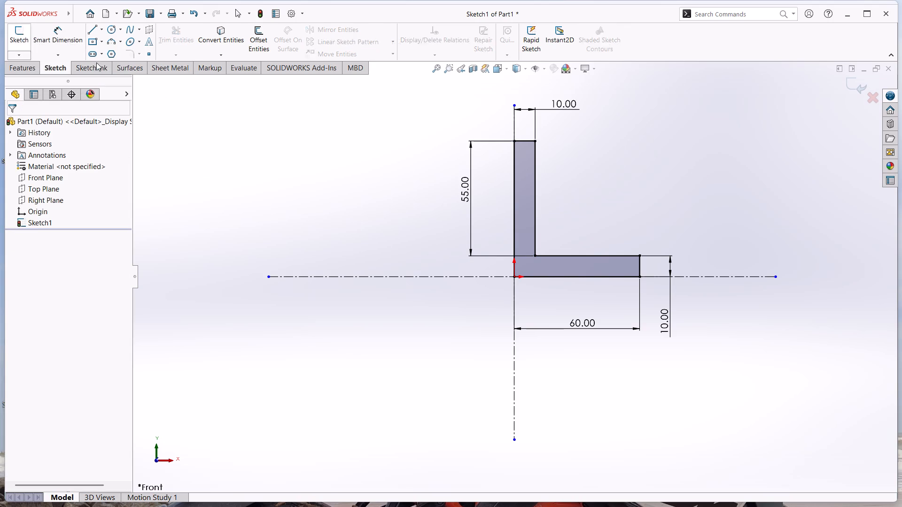
{"action": "left_click", "coordinate": [31, 38]}
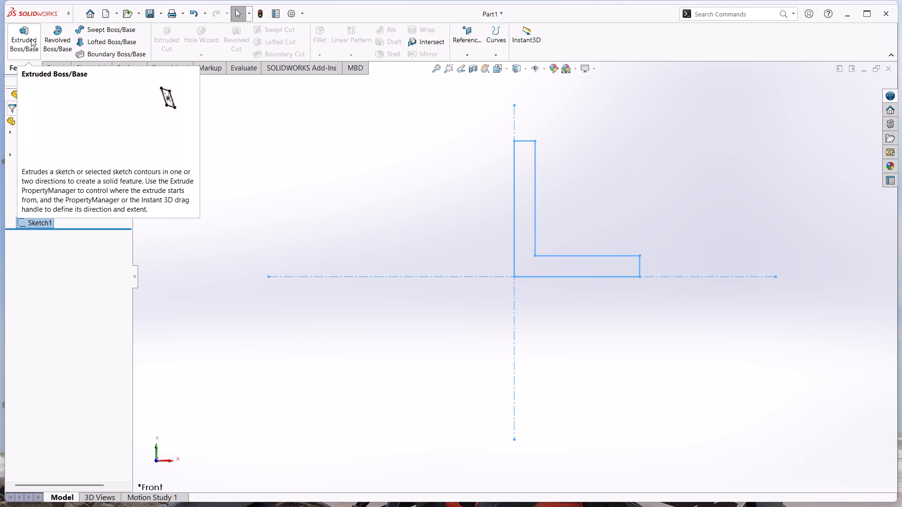
{"action": "middle_click_drag", "start_coordinate": [715, 203], "coordinate": [715, 203]}
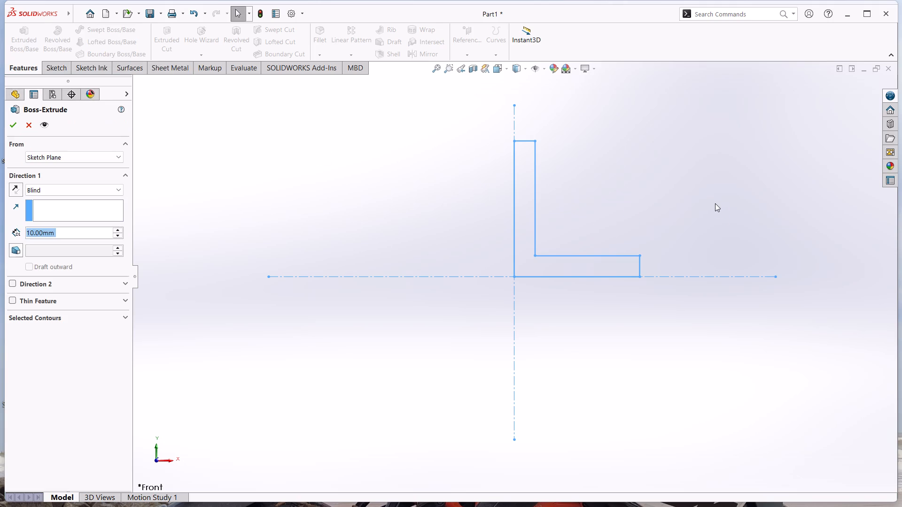
{"action": "middle_click_drag", "start_coordinate": [715, 203], "coordinate": [670, 231]}
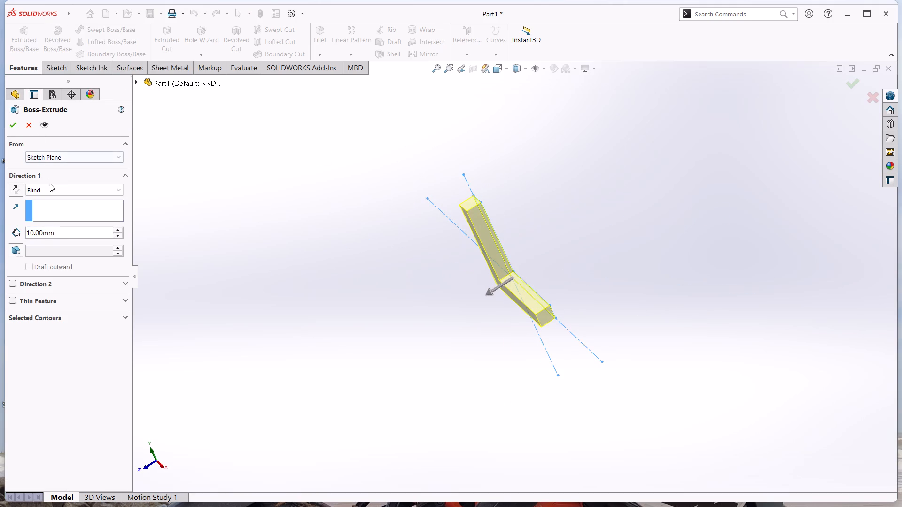
{"action": "left_click", "coordinate": [52, 186]}
{"action": "left_click", "coordinate": [58, 240]}
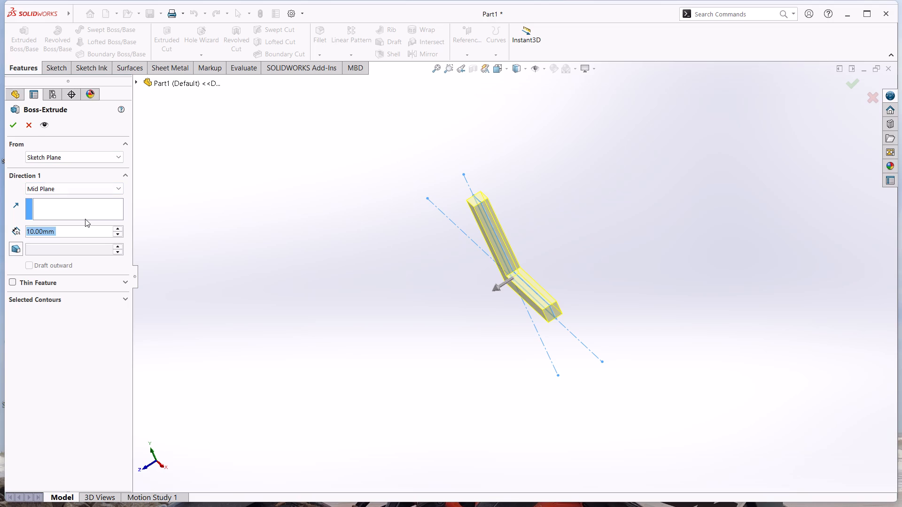
{"action": "type", "text": "52.0"}
{"action": "key", "text": "Return"}
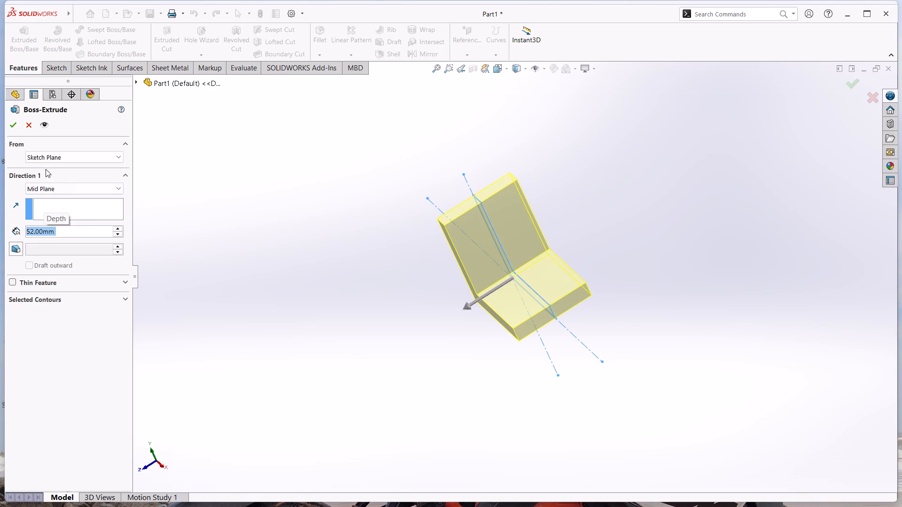
{"action": "left_click", "coordinate": [15, 125]}
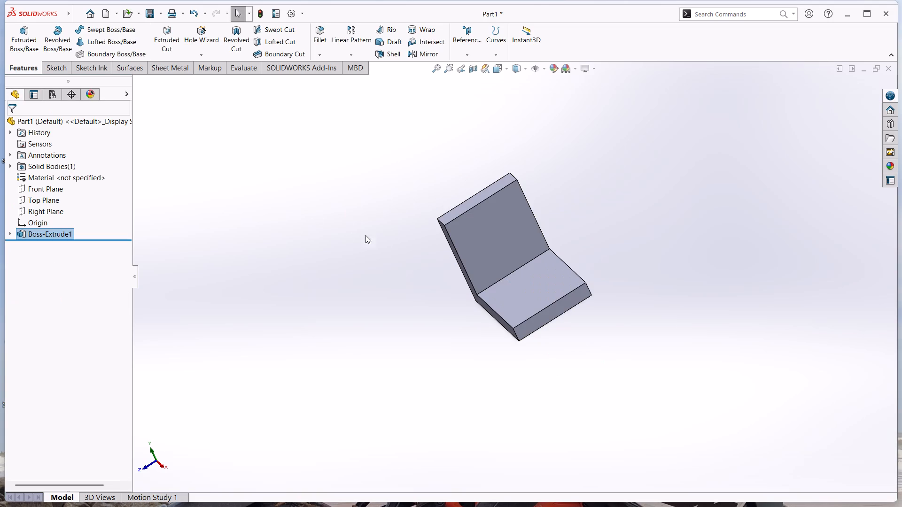
Start a new sketch on the upper face of the bracket's horizontal leg.
{"action": "right_click", "coordinate": [538, 286]}
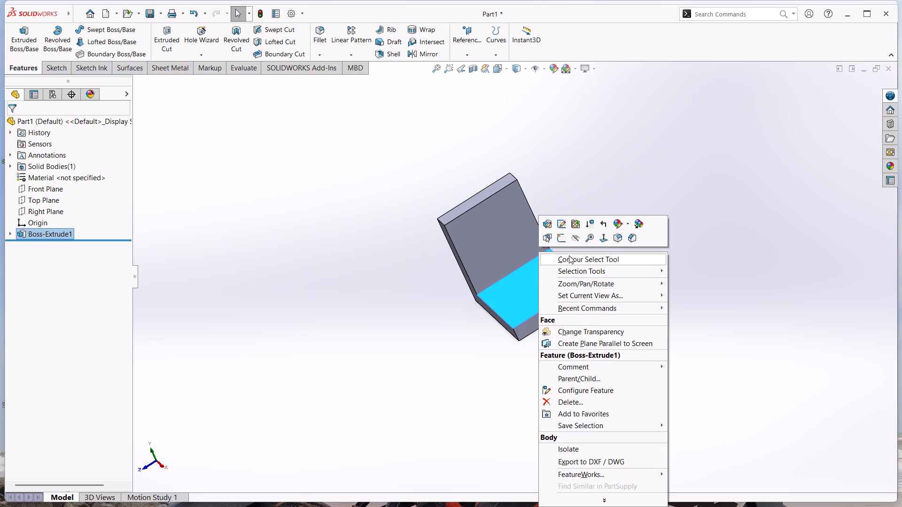
{"action": "left_click", "coordinate": [561, 237]}
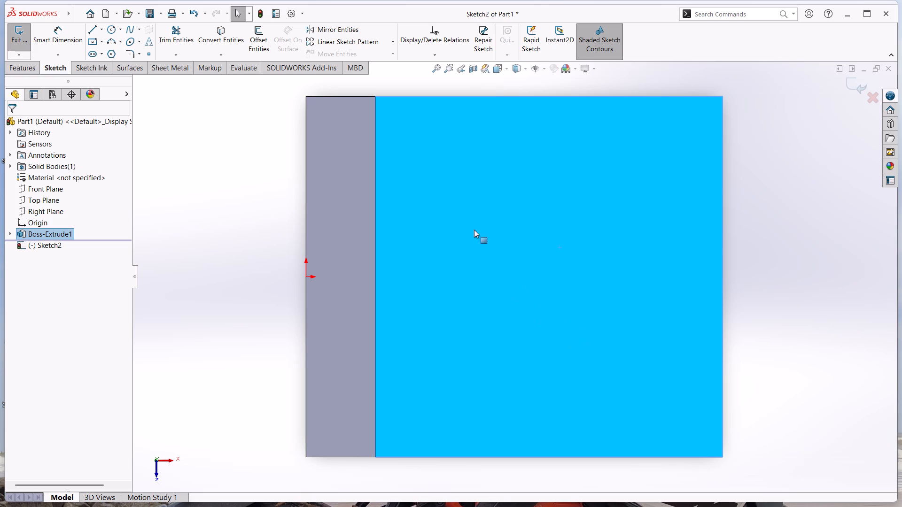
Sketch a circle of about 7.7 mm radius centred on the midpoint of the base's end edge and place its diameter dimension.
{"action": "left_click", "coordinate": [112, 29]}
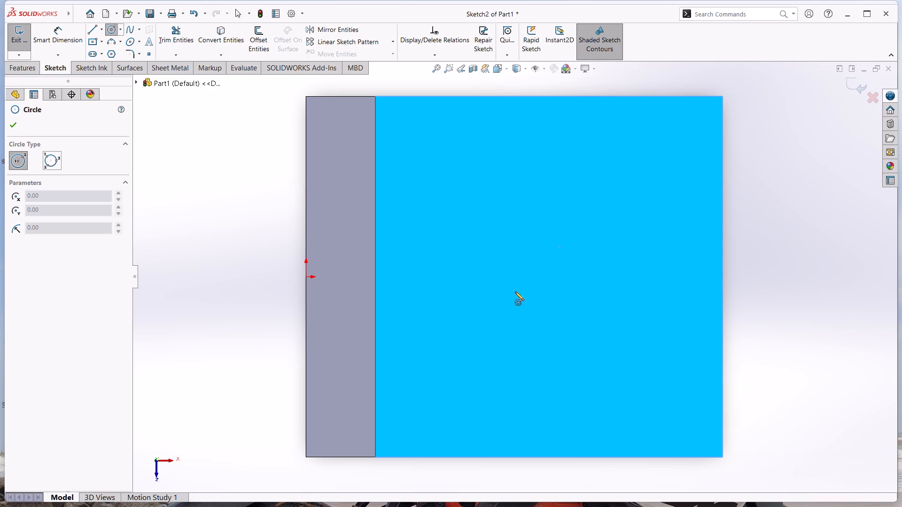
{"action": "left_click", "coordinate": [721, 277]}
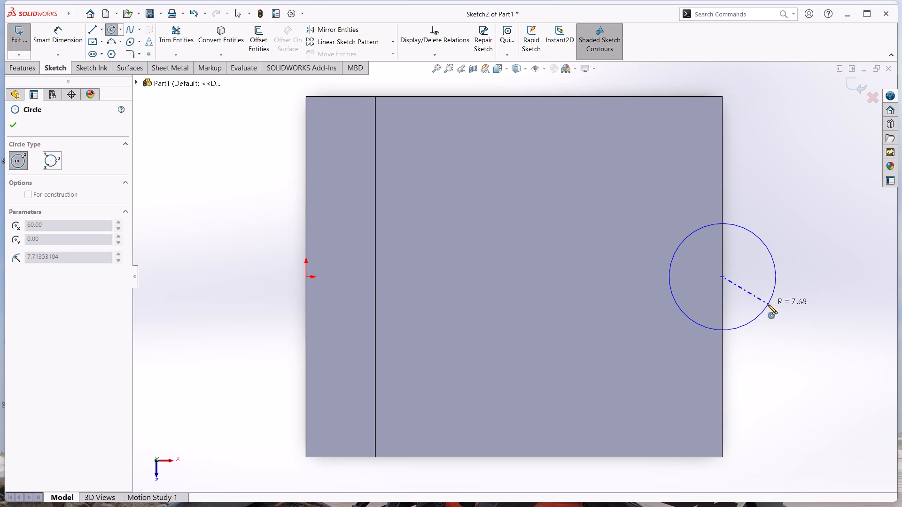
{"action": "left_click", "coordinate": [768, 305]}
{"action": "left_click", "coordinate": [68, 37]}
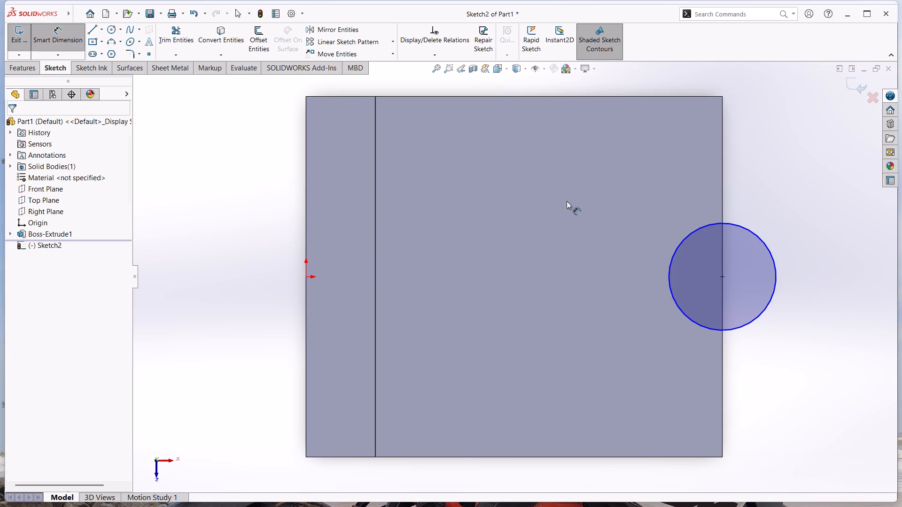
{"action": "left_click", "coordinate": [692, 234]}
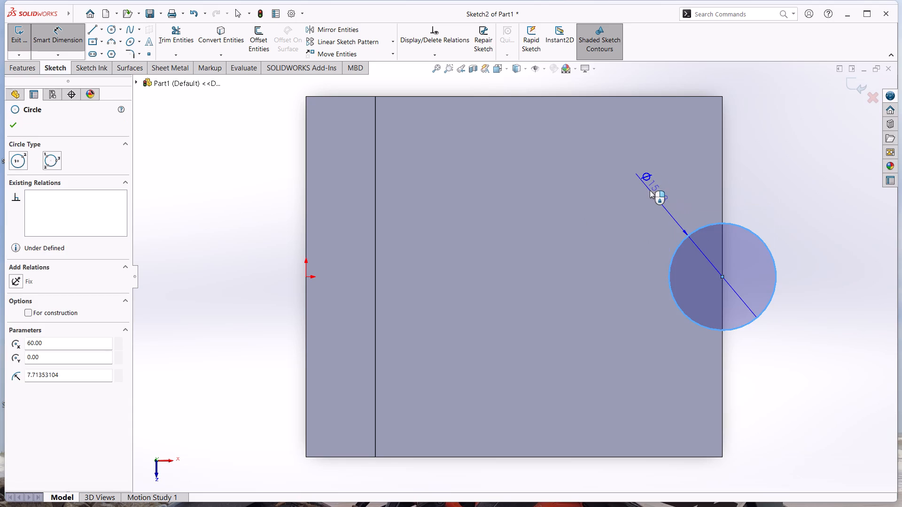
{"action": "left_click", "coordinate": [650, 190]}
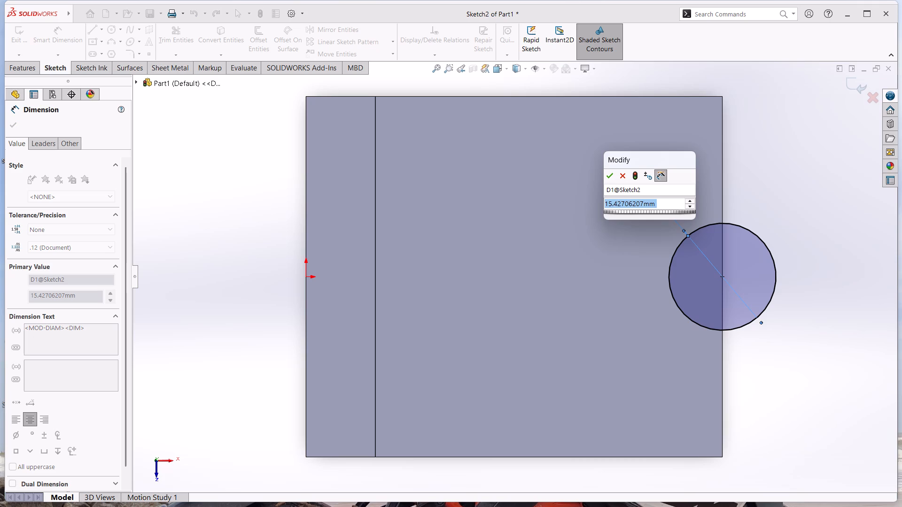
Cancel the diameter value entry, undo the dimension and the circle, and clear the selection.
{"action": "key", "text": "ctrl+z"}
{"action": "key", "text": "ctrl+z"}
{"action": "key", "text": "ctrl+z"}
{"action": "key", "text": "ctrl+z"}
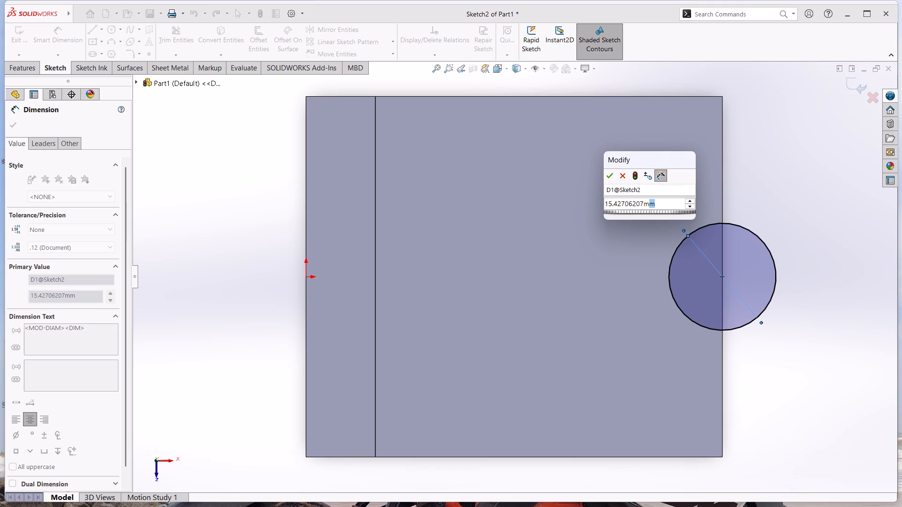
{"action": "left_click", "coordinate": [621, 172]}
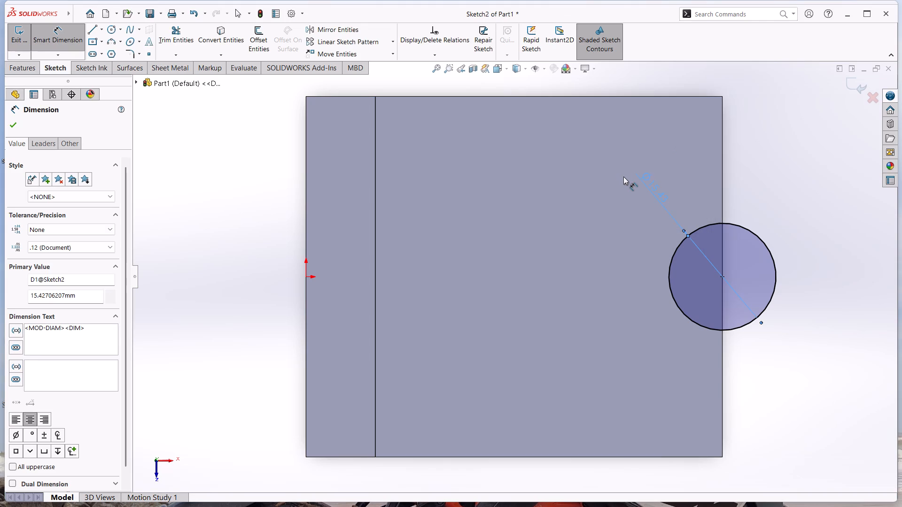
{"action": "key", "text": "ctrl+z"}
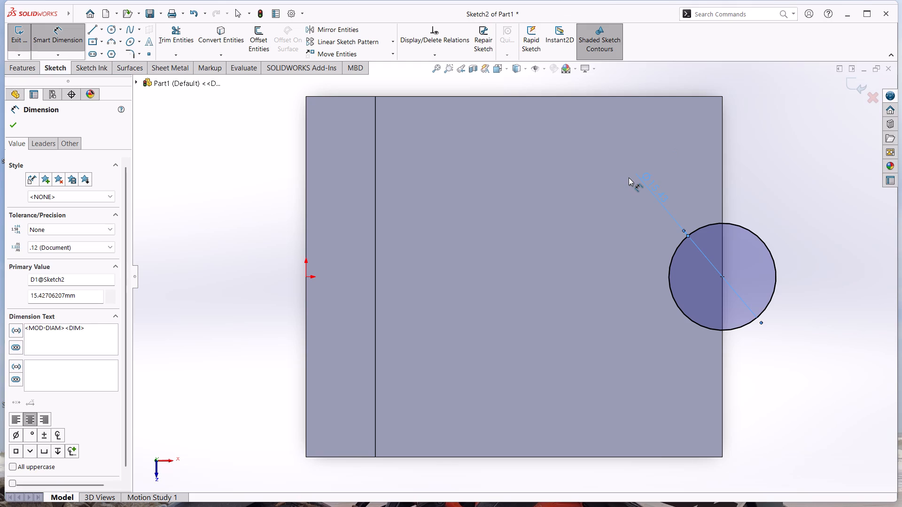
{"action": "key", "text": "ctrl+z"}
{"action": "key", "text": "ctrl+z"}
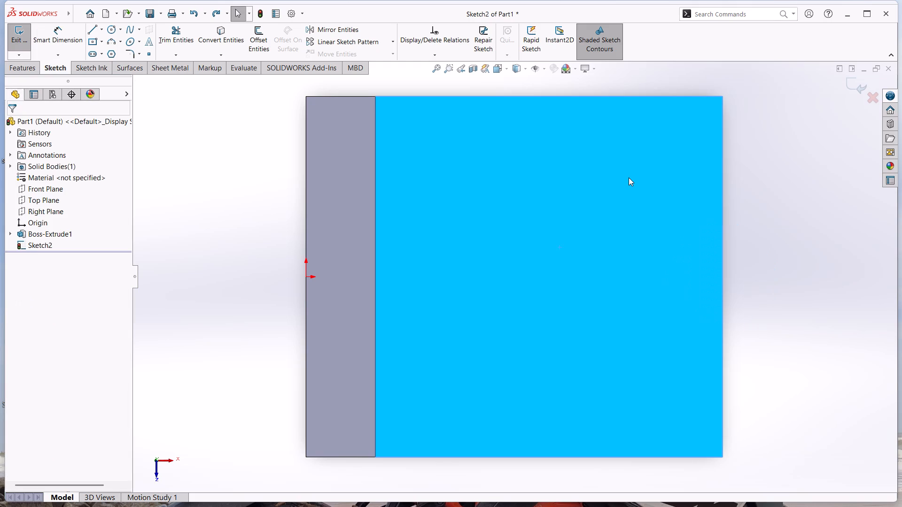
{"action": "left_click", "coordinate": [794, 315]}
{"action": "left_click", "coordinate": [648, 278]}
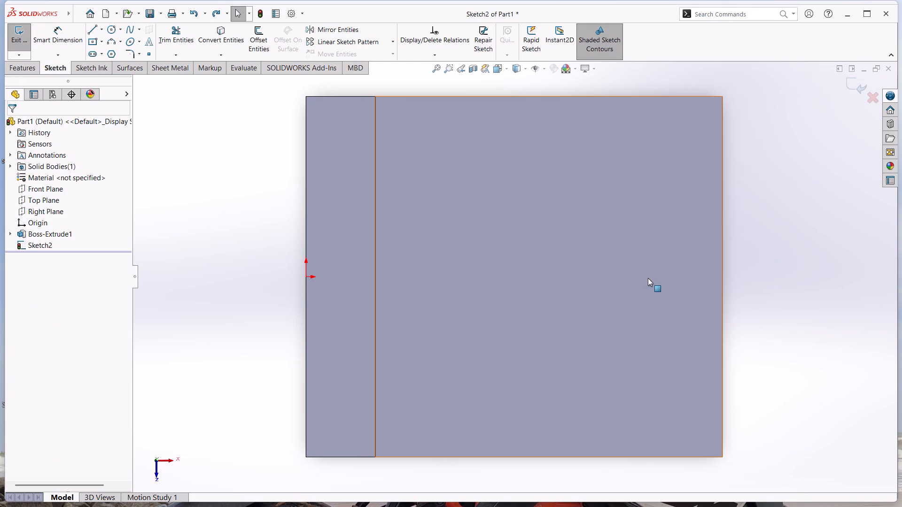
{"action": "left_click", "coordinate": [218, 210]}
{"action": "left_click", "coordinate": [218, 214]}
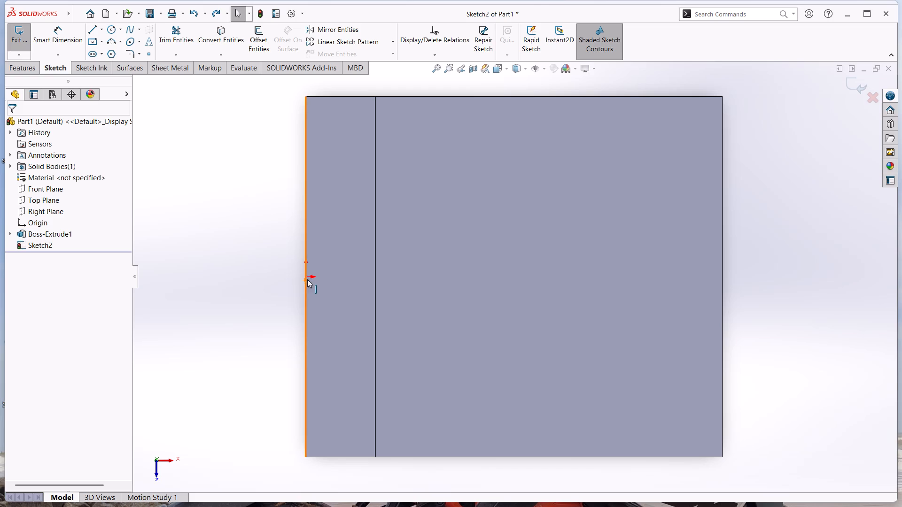
Sketch a horizontal centerline about 89 mm long through the origin, extending past both ends of the bracket.
{"action": "left_click", "coordinate": [101, 30]}
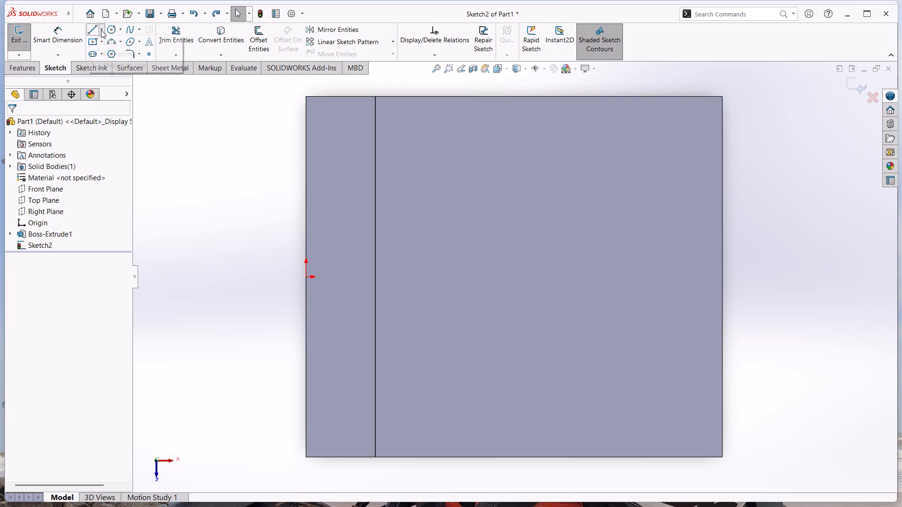
{"action": "left_click", "coordinate": [107, 52]}
{"action": "left_click", "coordinate": [205, 278]}
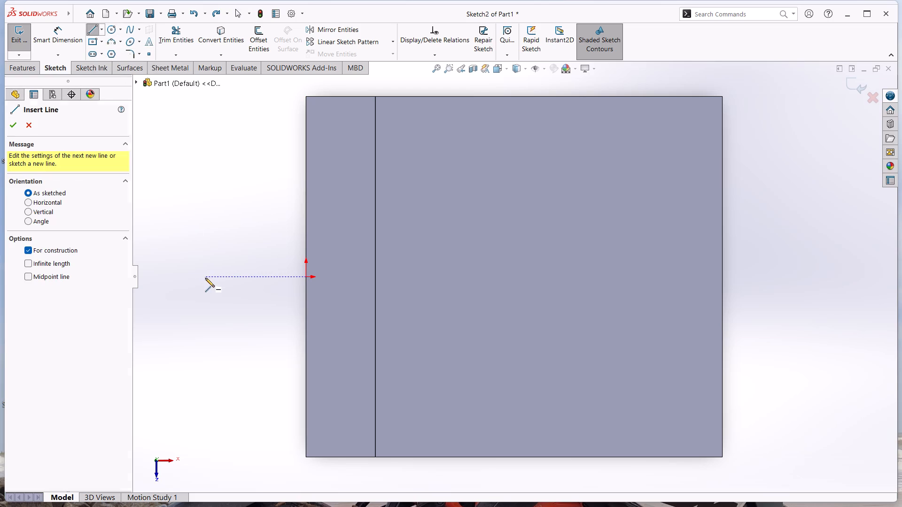
{"action": "left_click", "coordinate": [821, 279]}
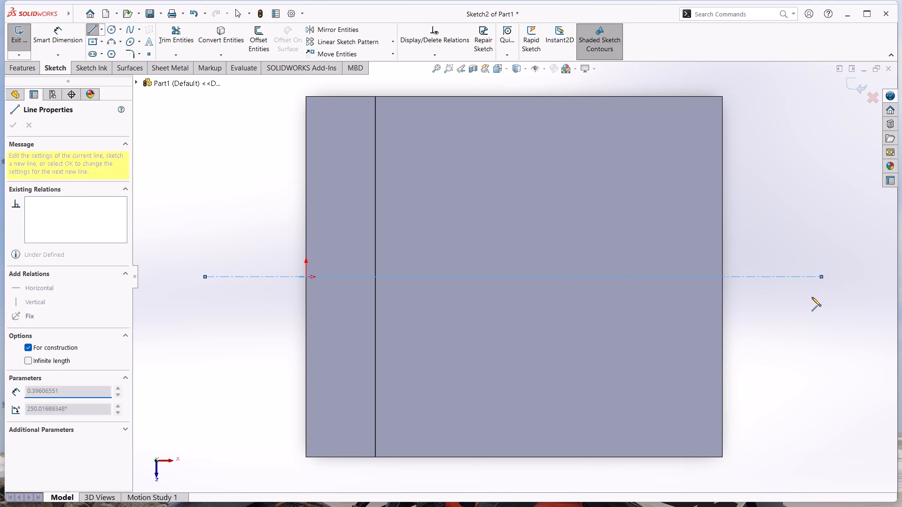
{"action": "right_click", "coordinate": [810, 300]}
{"action": "left_click", "coordinate": [824, 304]}
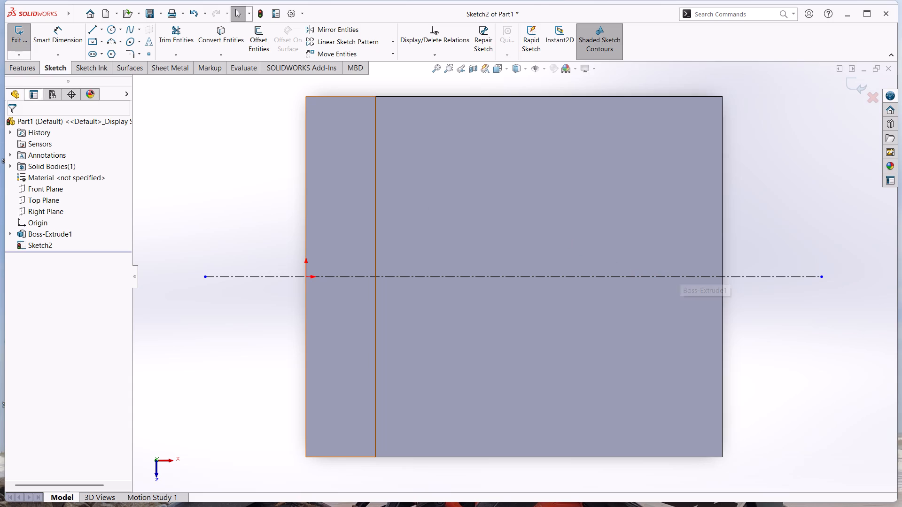
Sketch a circle centred where the centerline meets the base's end edge and dimension its diameter at 8 mm.
{"action": "left_click", "coordinate": [113, 31]}
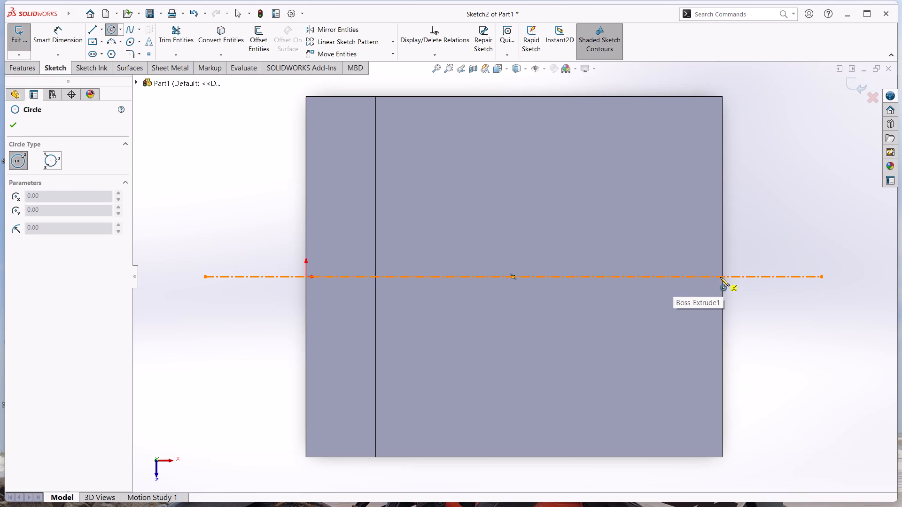
{"action": "scroll", "coordinate": [721, 273], "scroll_direction": "down", "scroll_amount": 4}
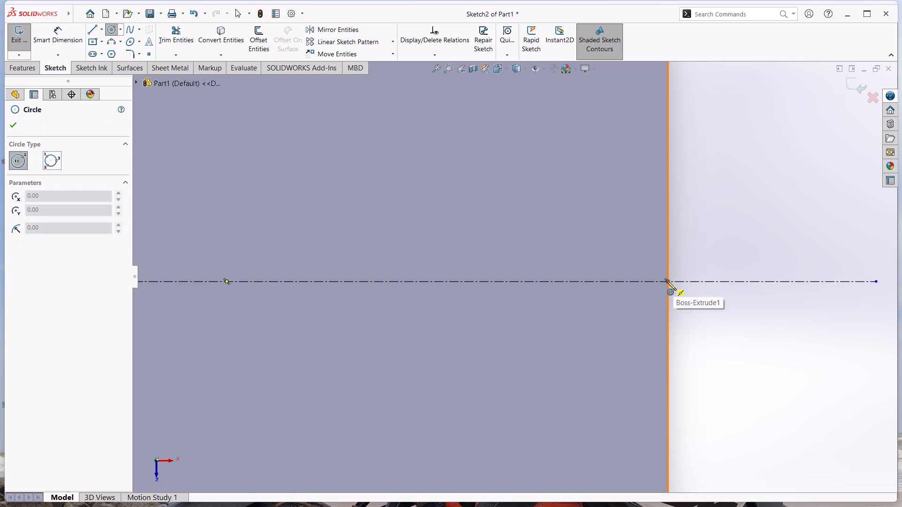
{"action": "left_click", "coordinate": [667, 281]}
{"action": "left_click", "coordinate": [717, 361]}
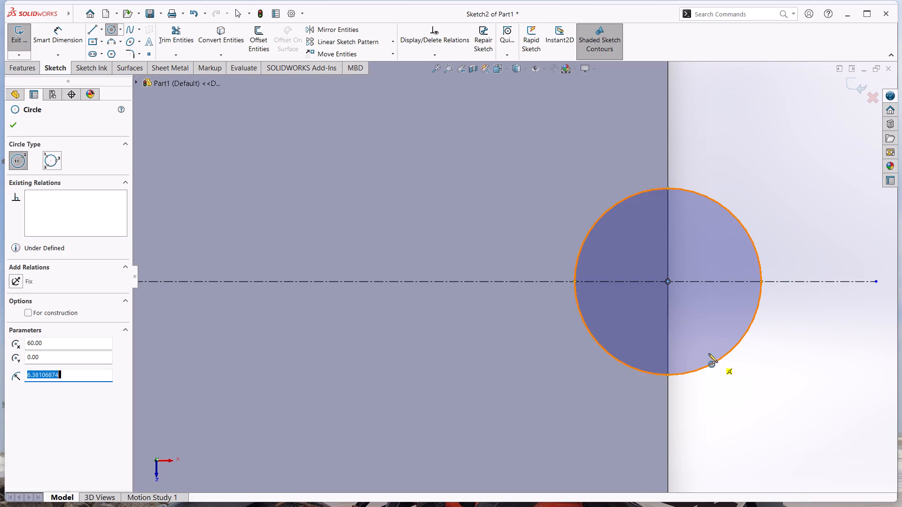
{"action": "left_click", "coordinate": [54, 37]}
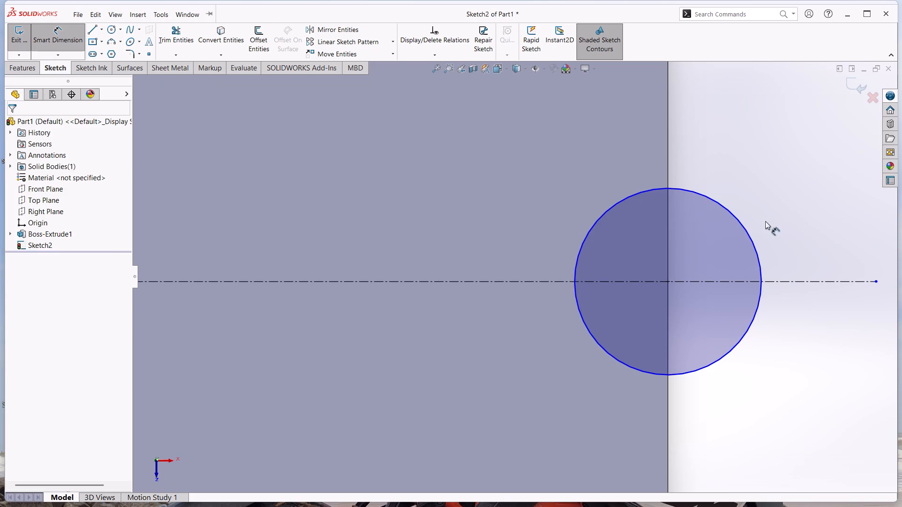
{"action": "left_click", "coordinate": [743, 225]}
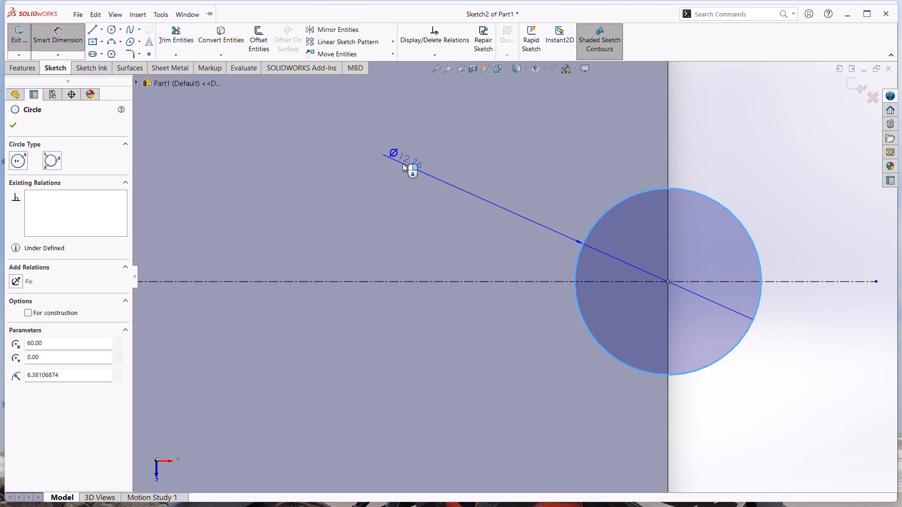
{"action": "left_click", "coordinate": [404, 163]}
{"action": "key", "text": "8"}
{"action": "key", "text": "Return"}
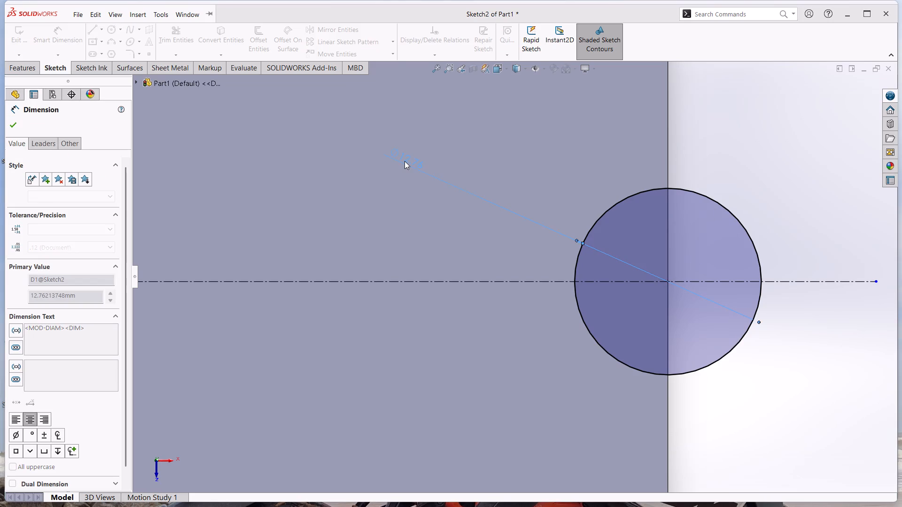
Sketch a horizontal line about 7.7 mm long from the circle's top point inward over the base face, tangent to the circle.
{"action": "scroll", "coordinate": [633, 264], "scroll_direction": "up", "scroll_amount": 3}
{"action": "scroll", "coordinate": [669, 257], "scroll_direction": "down", "scroll_amount": 2}
{"action": "scroll", "coordinate": [577, 243], "scroll_direction": "down", "scroll_amount": 1}
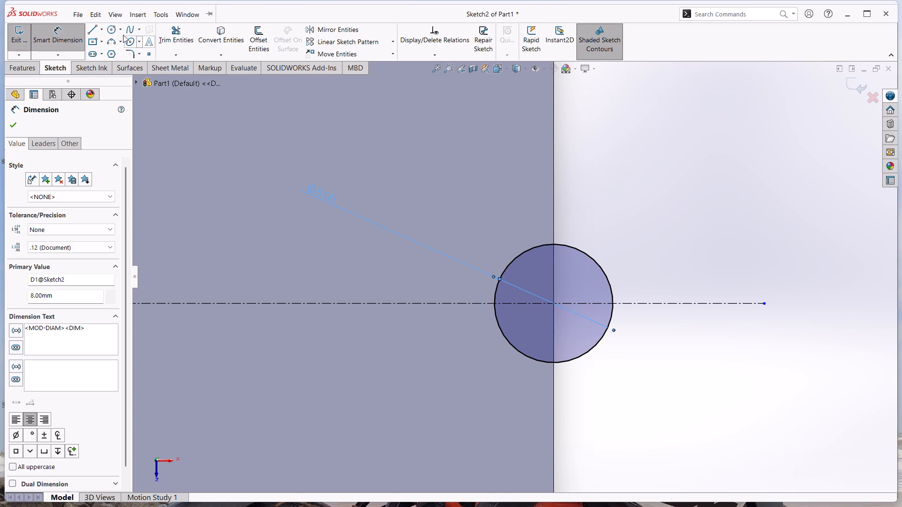
{"action": "left_click", "coordinate": [93, 30]}
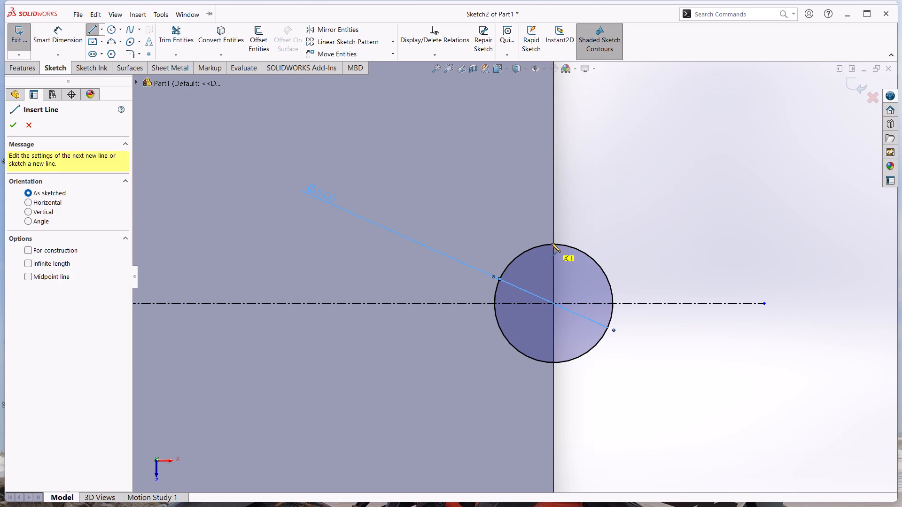
{"action": "left_click", "coordinate": [553, 244]}
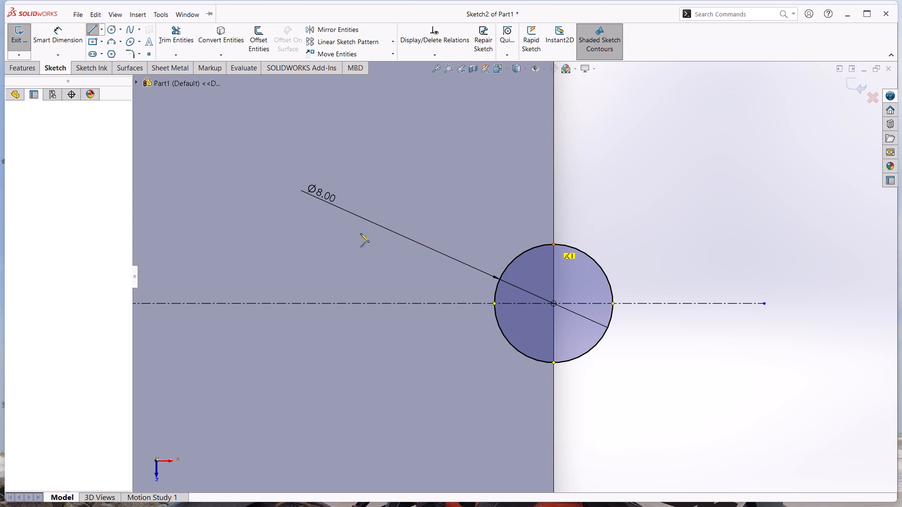
{"action": "left_click", "coordinate": [440, 244]}
{"action": "right_click", "coordinate": [356, 202]}
{"action": "left_click", "coordinate": [399, 209]}
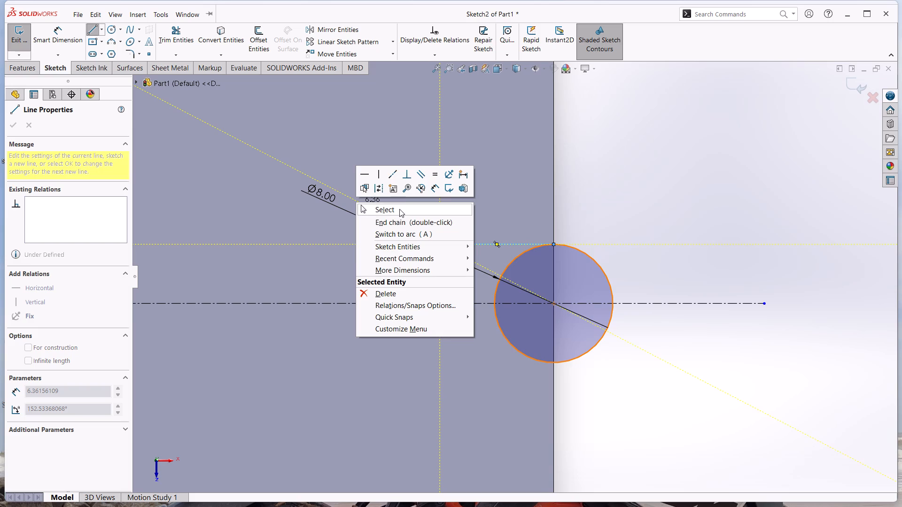
Dimension the tangent line's length at 12 mm.
{"action": "left_click", "coordinate": [61, 38]}
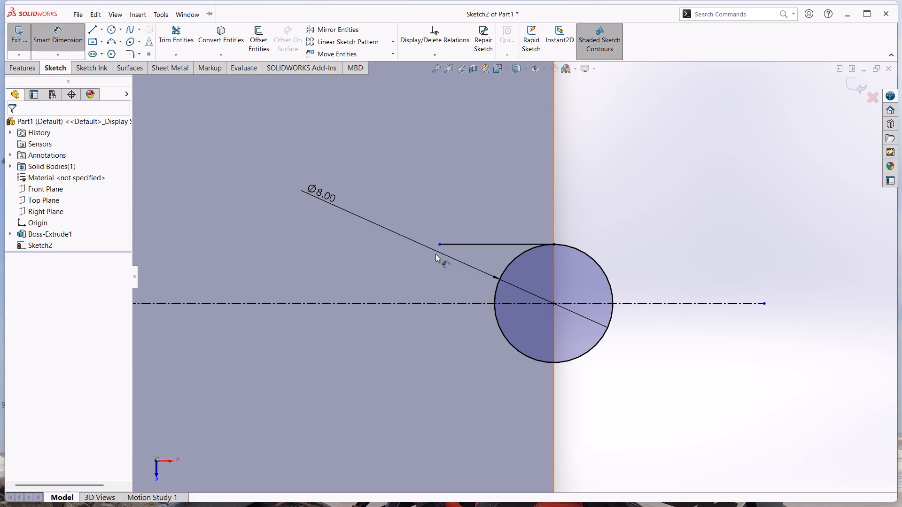
{"action": "left_click", "coordinate": [474, 246]}
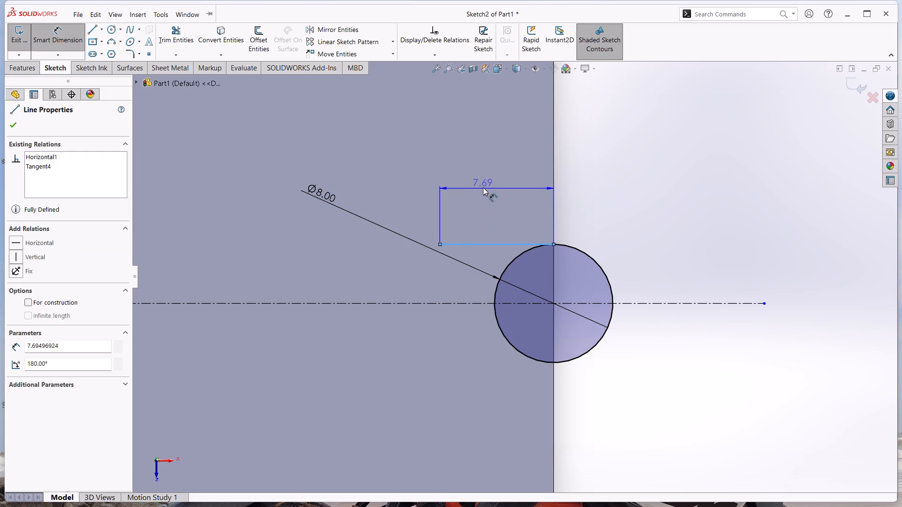
{"action": "left_click", "coordinate": [483, 189]}
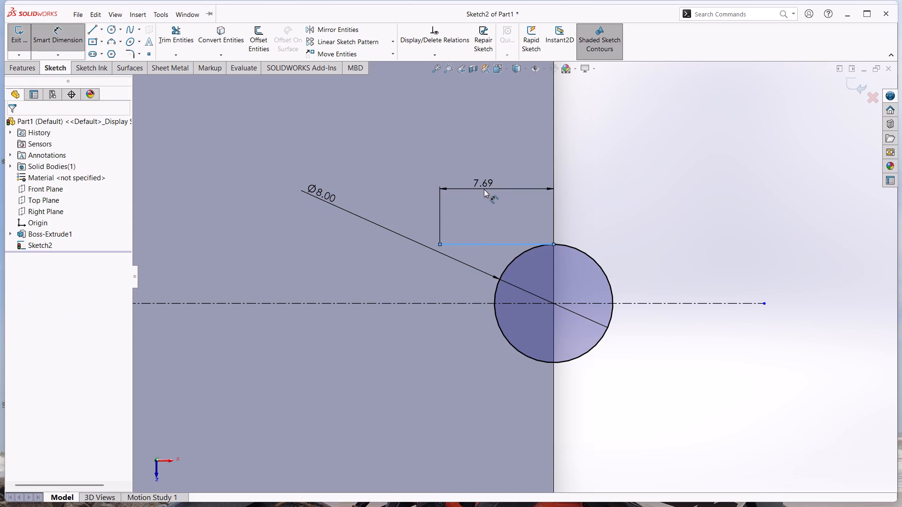
{"action": "type", "text": "12"}
{"action": "key", "text": "Return"}
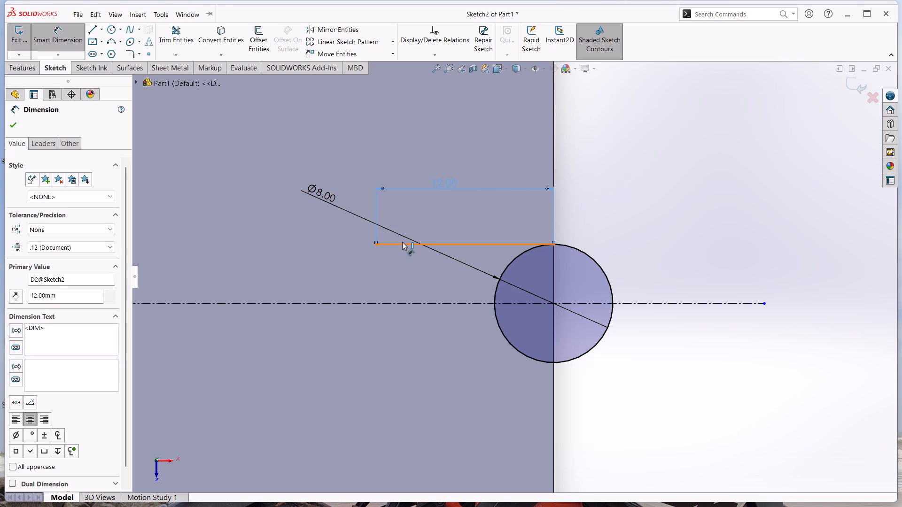
{"action": "left_click", "coordinate": [619, 193]}
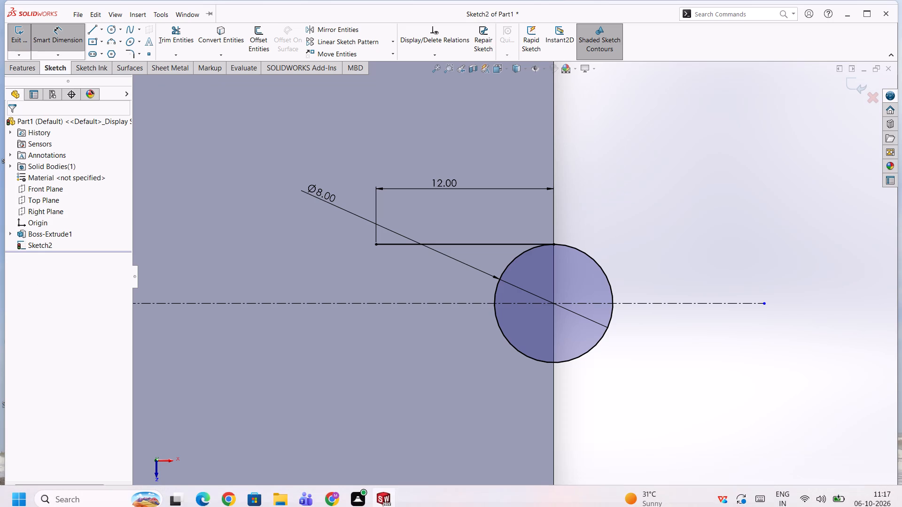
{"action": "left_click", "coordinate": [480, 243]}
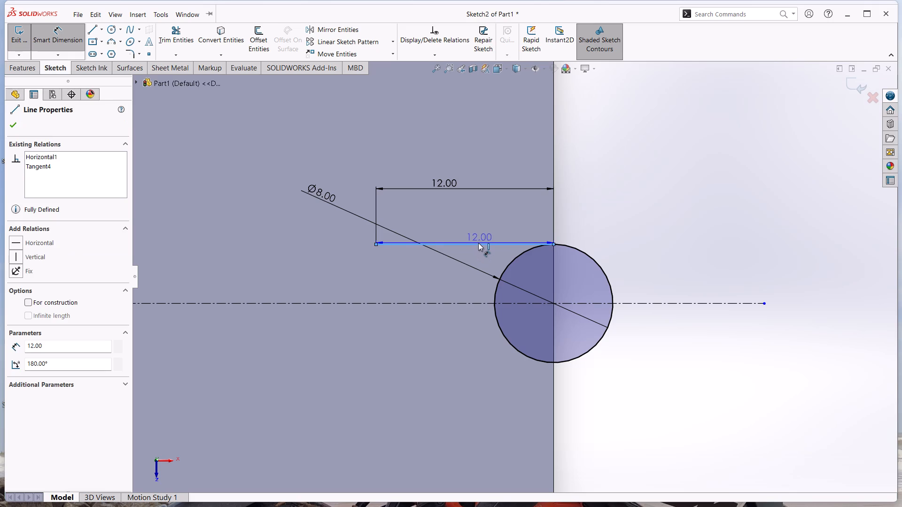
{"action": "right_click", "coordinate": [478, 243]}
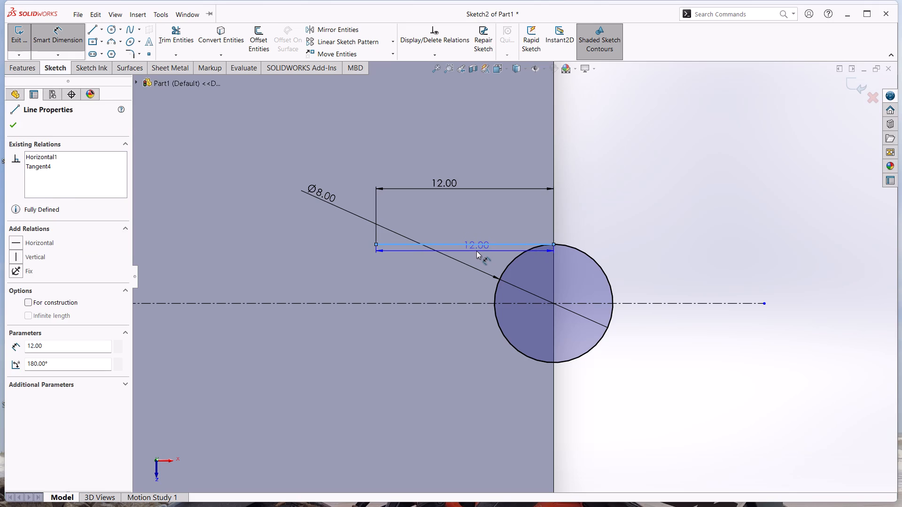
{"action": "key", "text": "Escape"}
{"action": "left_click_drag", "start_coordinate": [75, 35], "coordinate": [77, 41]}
Mirror the 12 mm horizontal line about the horizontal centerline, keeping the original line.
{"action": "left_click", "coordinate": [479, 245]}
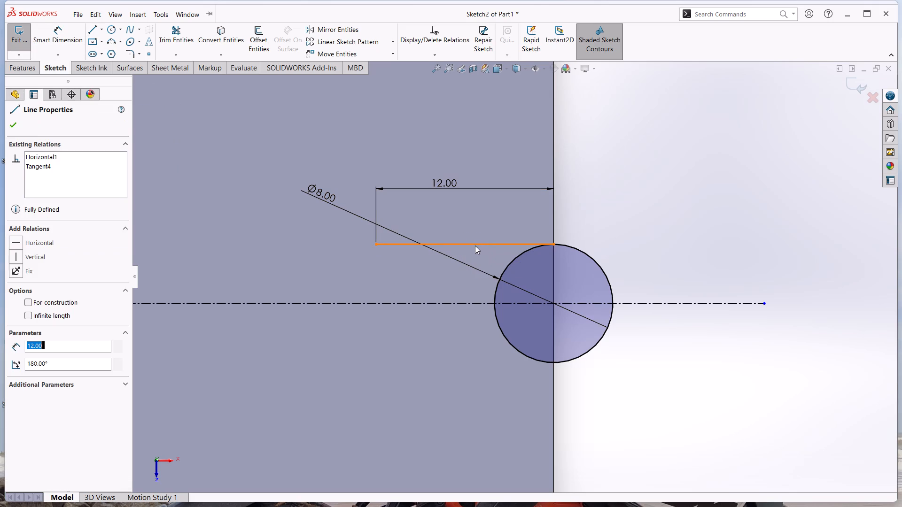
{"action": "left_click", "coordinate": [358, 31]}
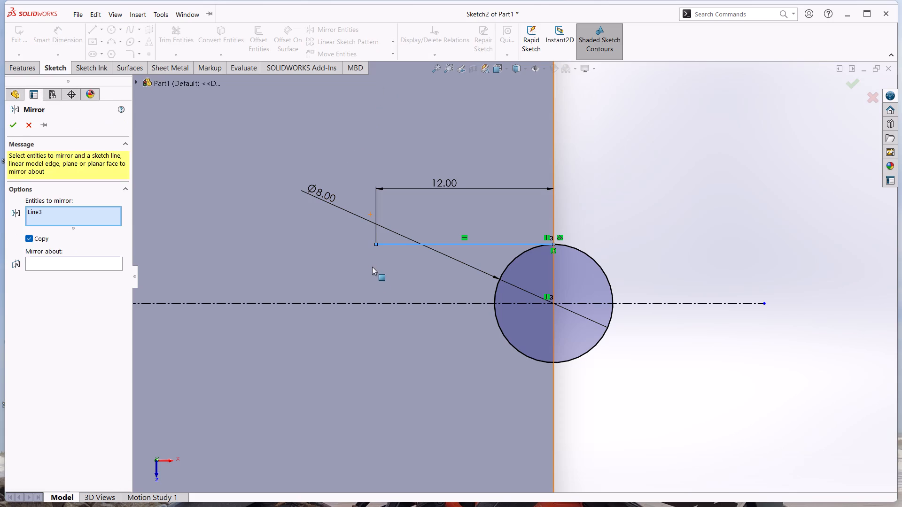
{"action": "left_click", "coordinate": [379, 304]}
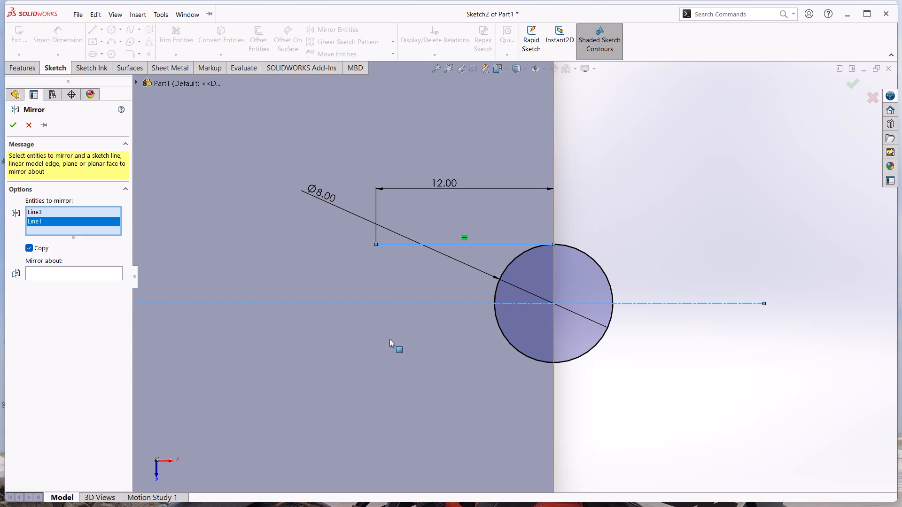
{"action": "left_click", "coordinate": [107, 273]}
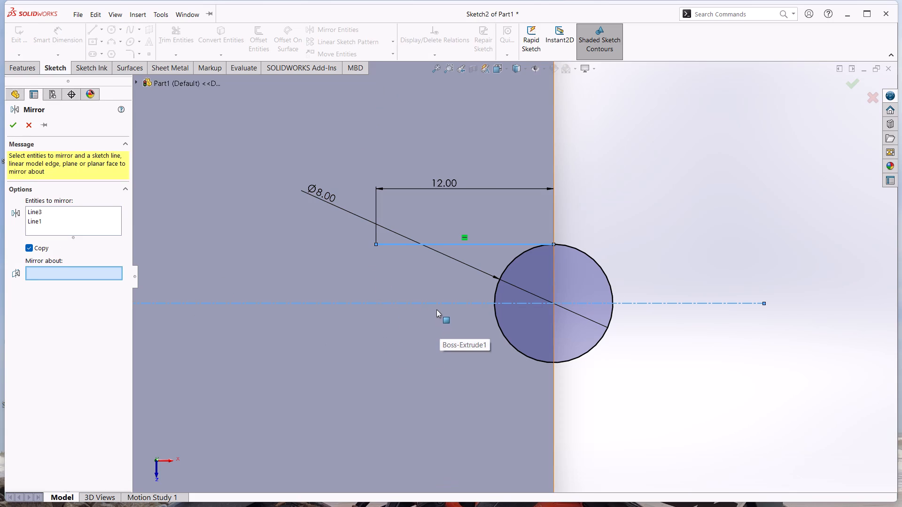
{"action": "left_click", "coordinate": [435, 305]}
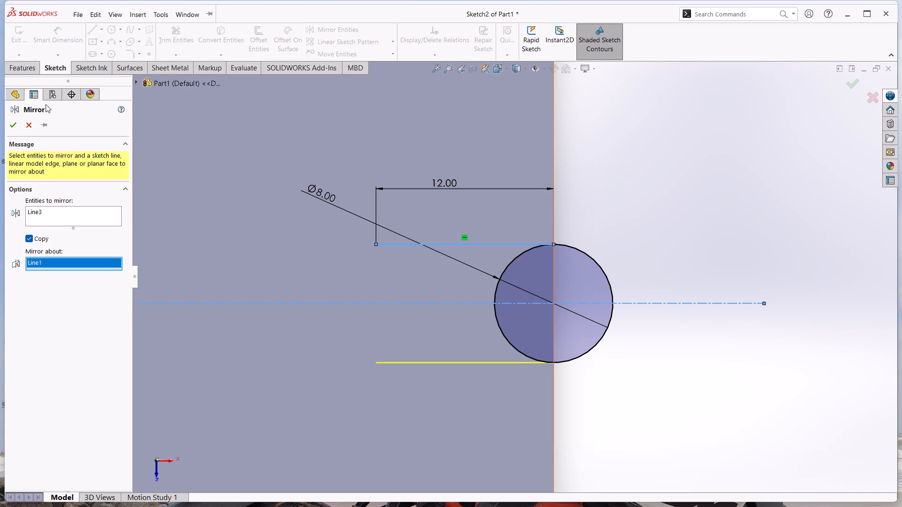
{"action": "left_click", "coordinate": [16, 122]}
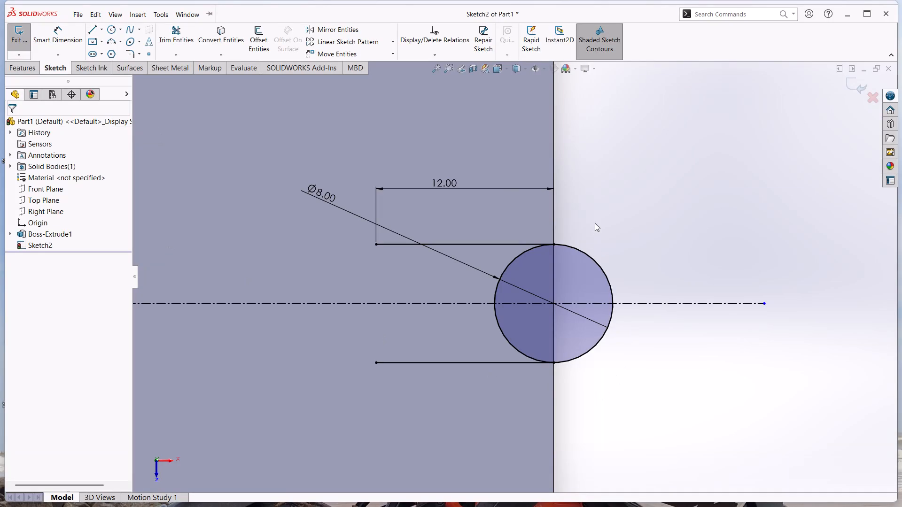
{"action": "left_click", "coordinate": [378, 113]}
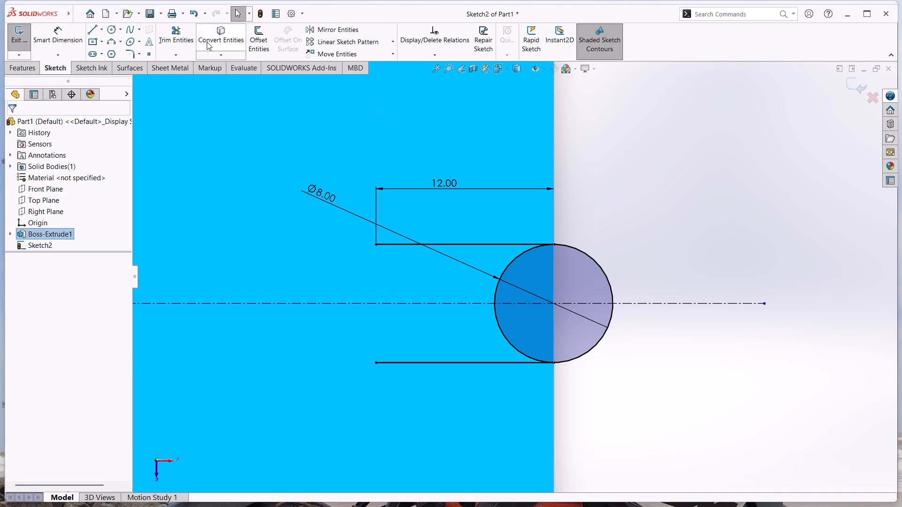
{"action": "left_click", "coordinate": [770, 200]}
Trim away every segment of the 8 mm circle at the base's end edge, leaving the two parallel lines.
{"action": "left_click", "coordinate": [184, 35]}
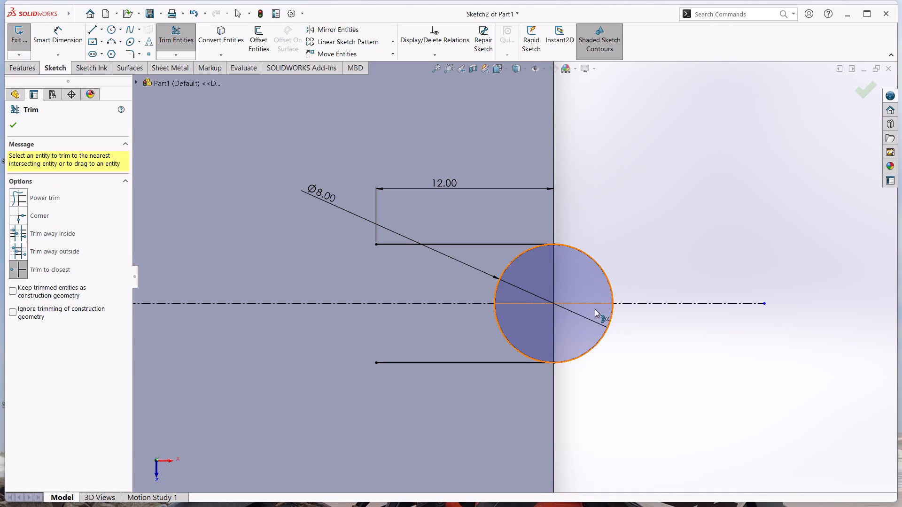
{"action": "left_click", "coordinate": [601, 266]}
{"action": "left_click", "coordinate": [505, 264]}
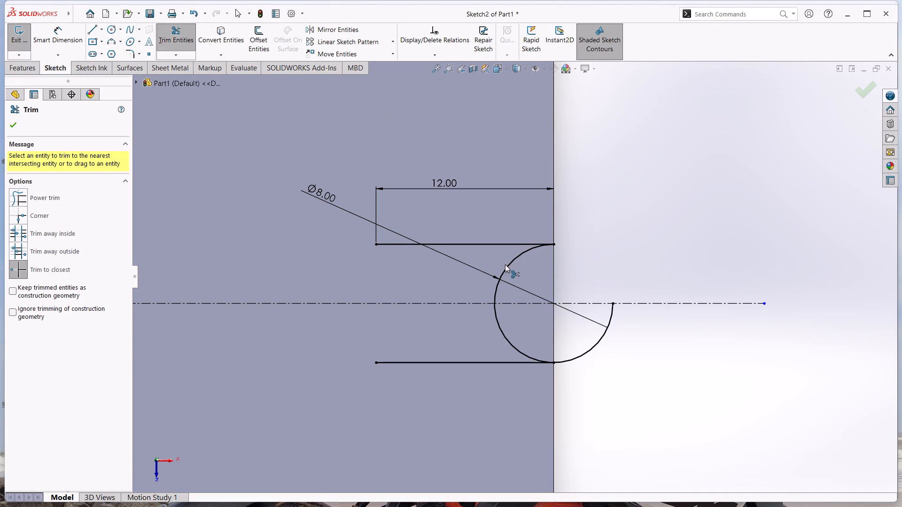
{"action": "left_click", "coordinate": [509, 264]}
{"action": "left_click", "coordinate": [504, 329]}
{"action": "left_click", "coordinate": [505, 336]}
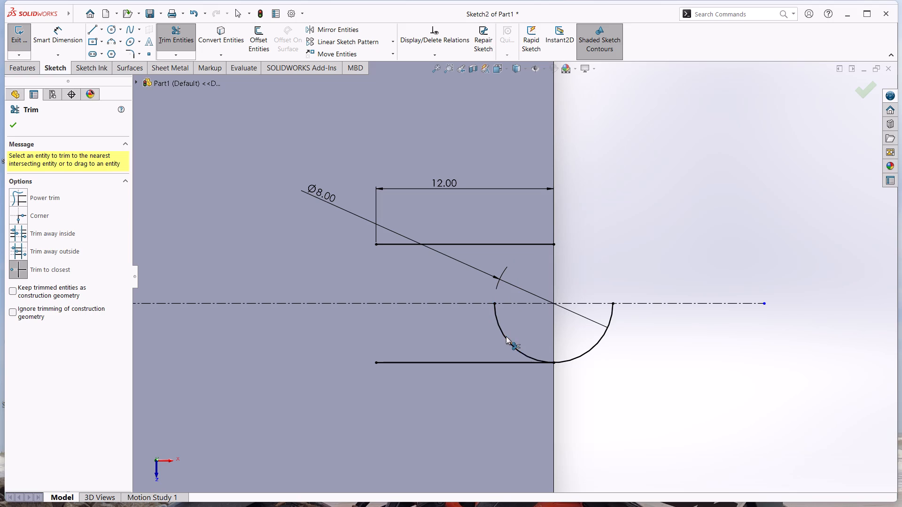
{"action": "left_click", "coordinate": [585, 357]}
{"action": "left_click", "coordinate": [584, 354]}
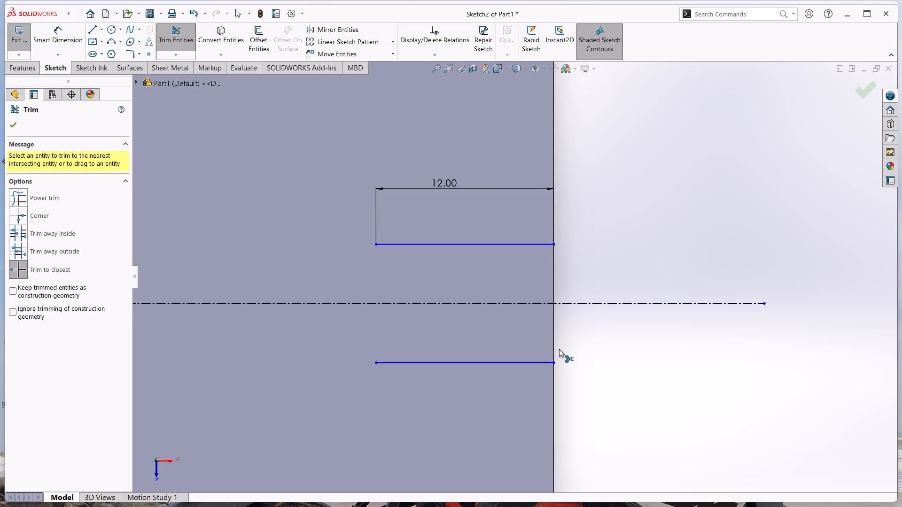
{"action": "left_click", "coordinate": [655, 376]}
{"action": "left_click", "coordinate": [12, 126]}
Add a symmetric relation between the two parallel slot lines about the horizontal centerline.
{"action": "left_click", "coordinate": [412, 246]}
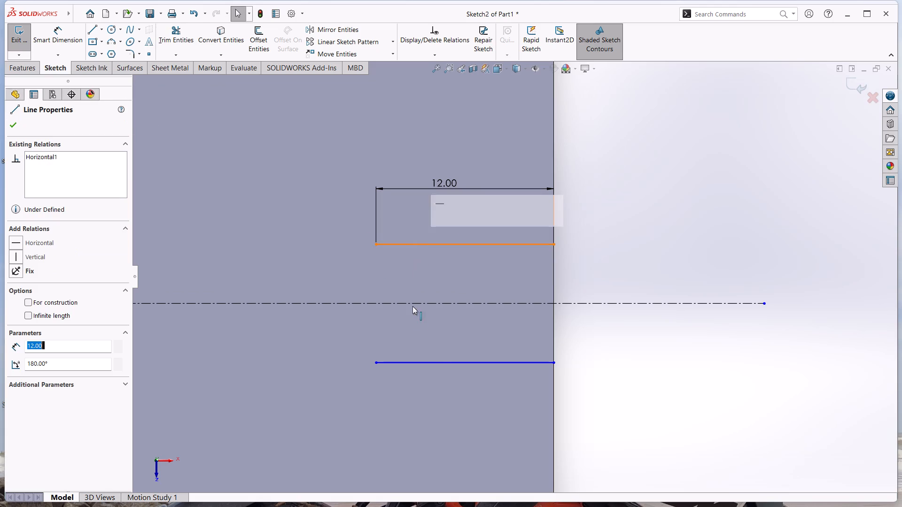
{"action": "left_click", "coordinate": [422, 362], "text": "ctrl"}
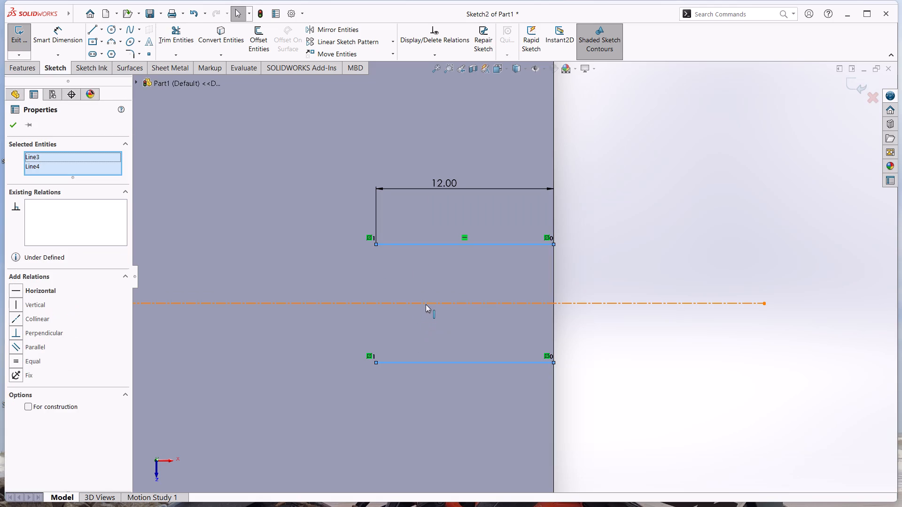
{"action": "left_click", "coordinate": [426, 304], "text": "ctrl"}
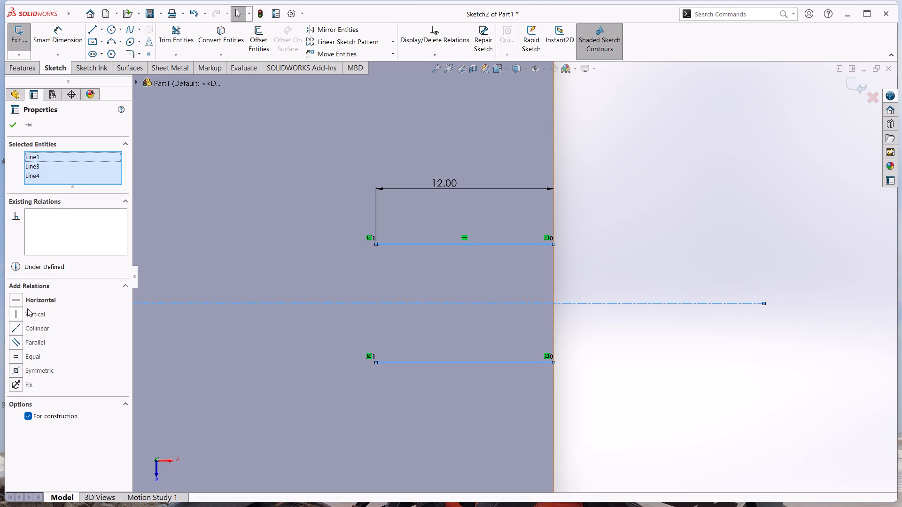
{"action": "left_click", "coordinate": [15, 368]}
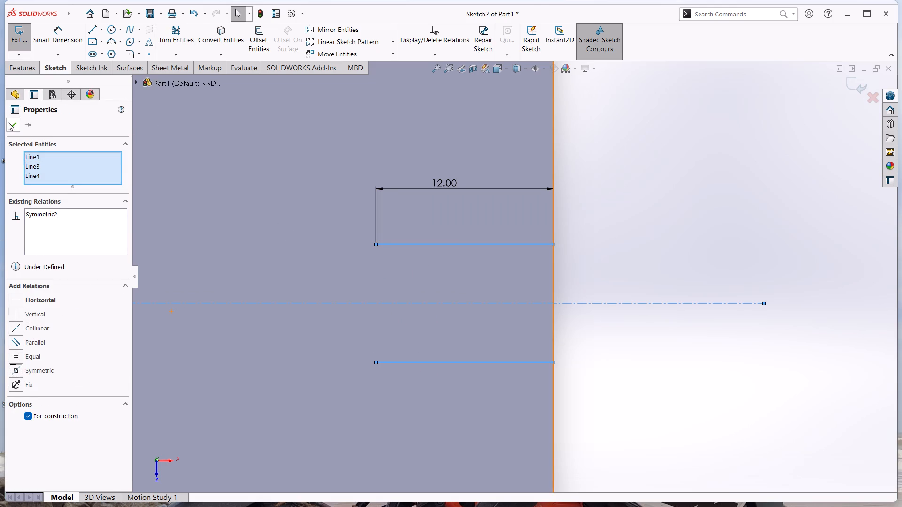
{"action": "left_click", "coordinate": [12, 125]}
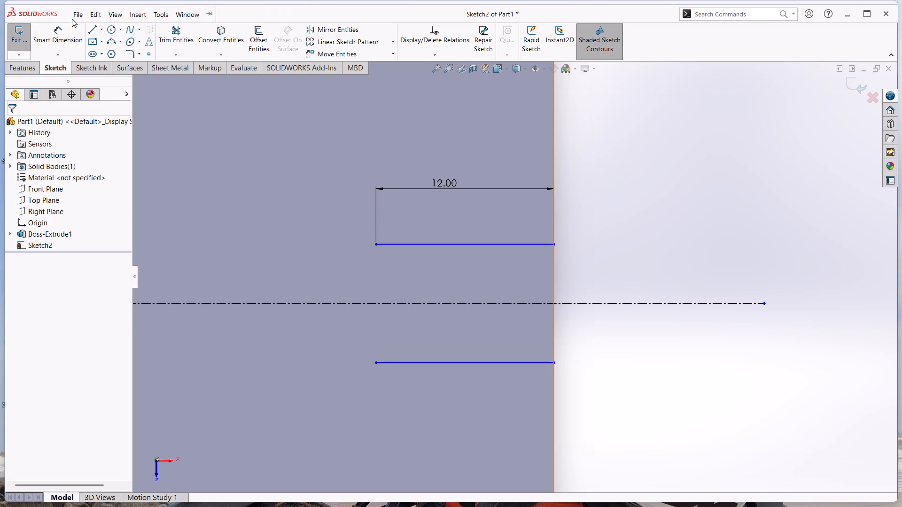
{"action": "left_click", "coordinate": [247, 117]}
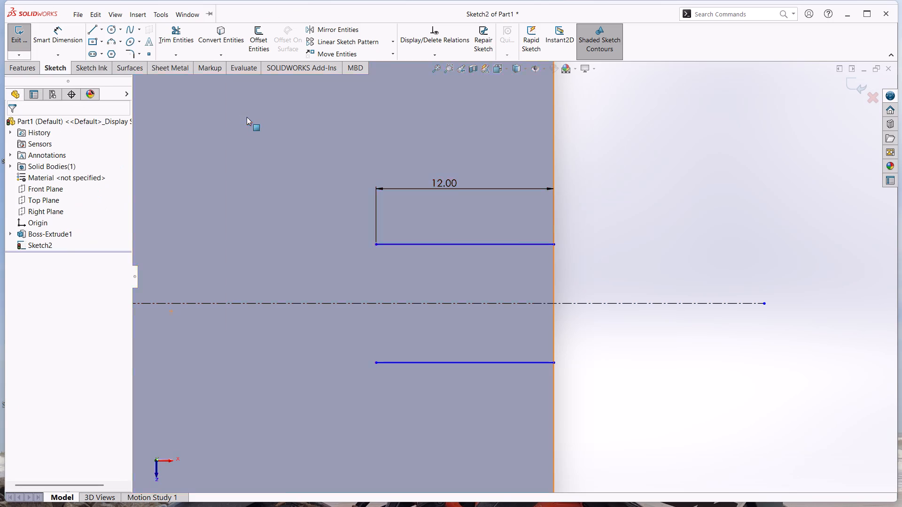
Sketch a 180° three-point arc of 4 mm radius joining the inner ends of the two lines, bulging away from the end edge.
{"action": "left_click", "coordinate": [112, 41]}
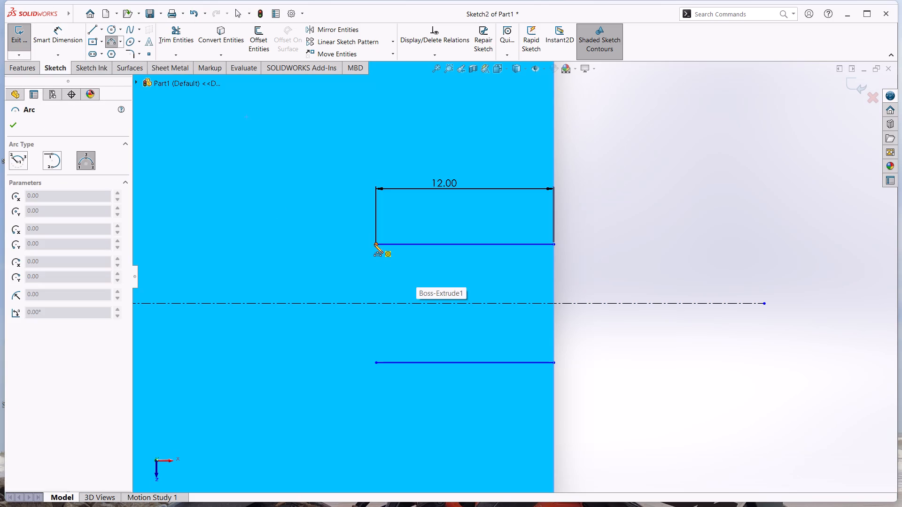
{"action": "left_click", "coordinate": [376, 244]}
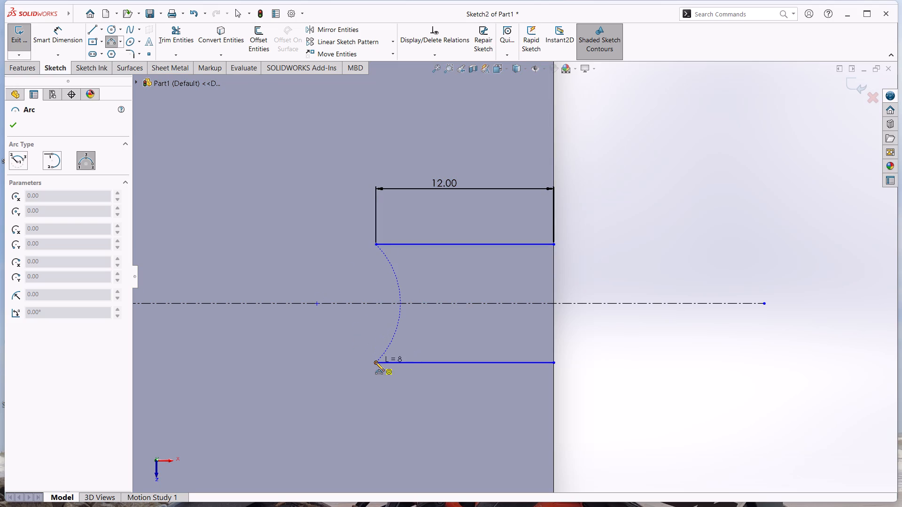
{"action": "left_click", "coordinate": [375, 362]}
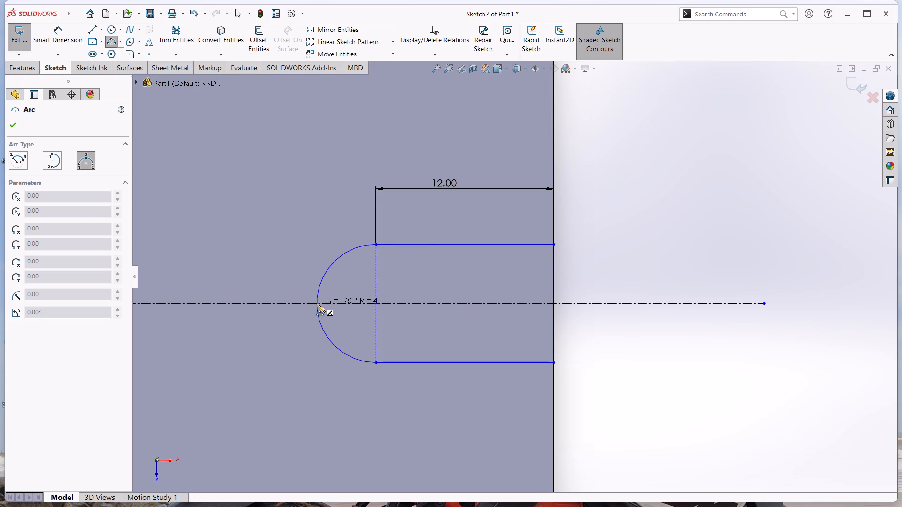
{"action": "left_click", "coordinate": [316, 303]}
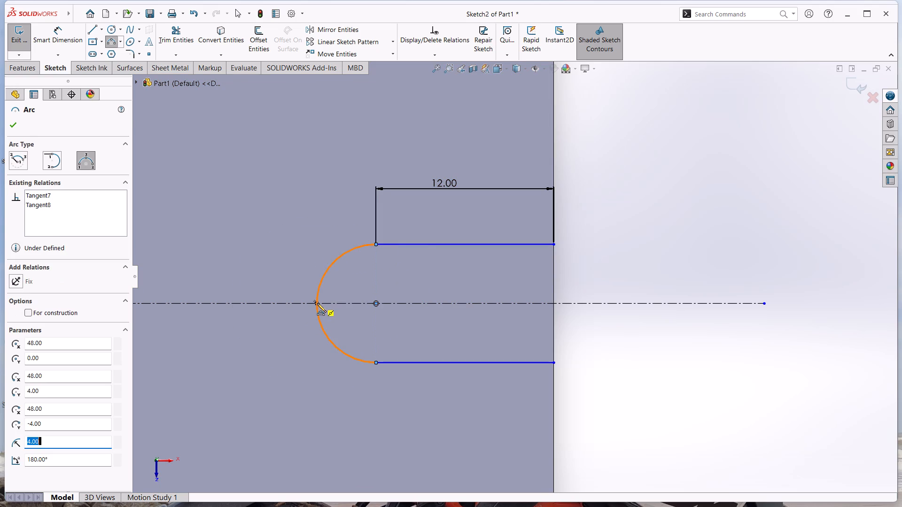
{"action": "key", "text": "Escape"}
Dimension the slot's end arc with a 4 mm radius.
{"action": "left_click", "coordinate": [51, 42]}
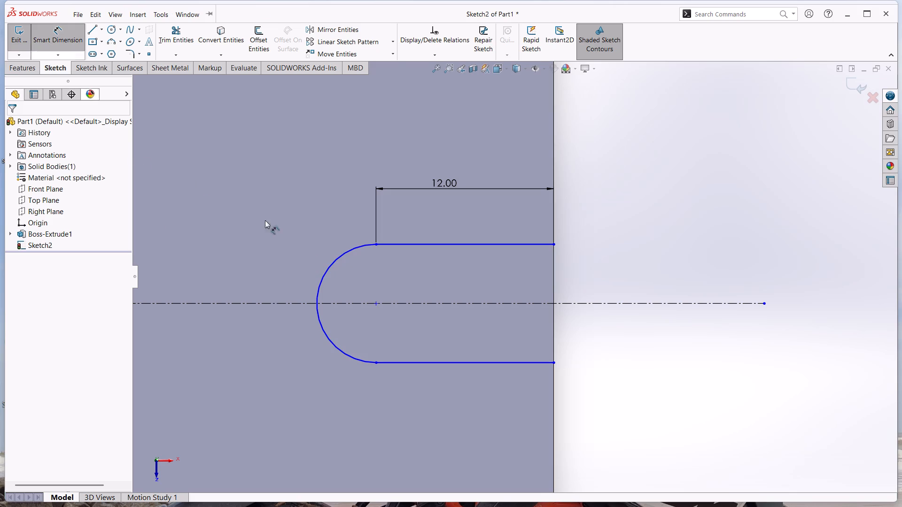
{"action": "left_click", "coordinate": [338, 259]}
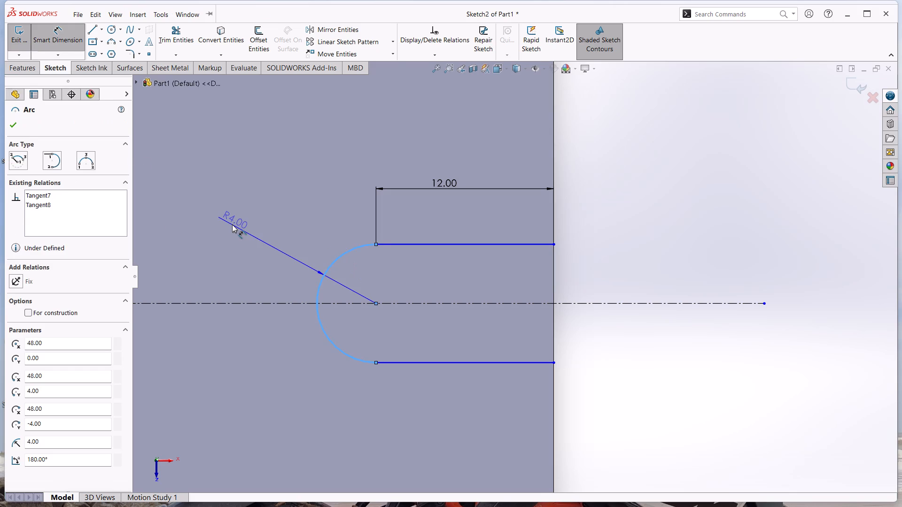
{"action": "left_click", "coordinate": [232, 224]}
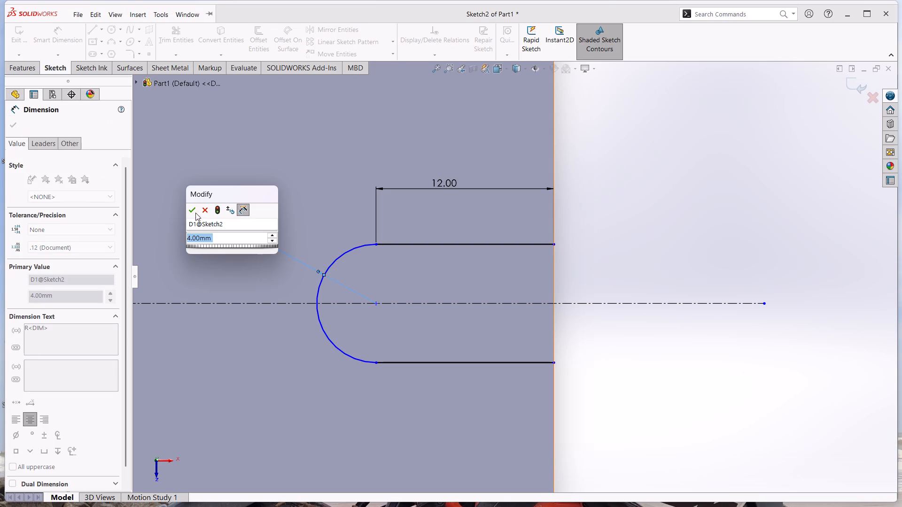
{"action": "left_click", "coordinate": [194, 215]}
{"action": "left_click", "coordinate": [239, 359]}
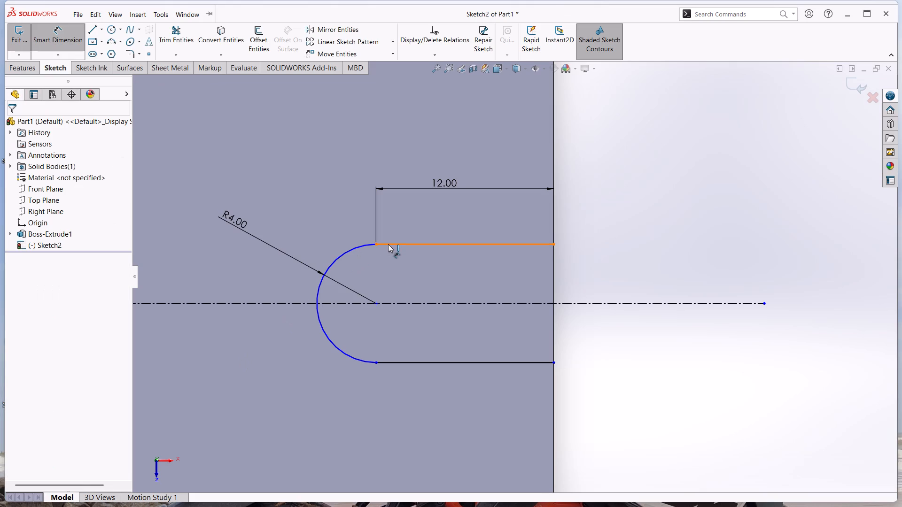
{"action": "left_click", "coordinate": [389, 244]}
{"action": "key", "text": "Escape"}
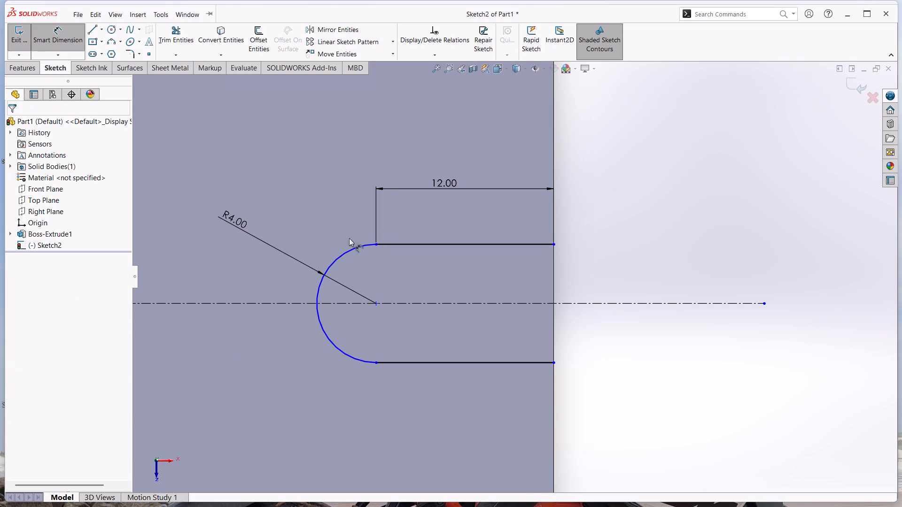
{"action": "left_click", "coordinate": [56, 34]}
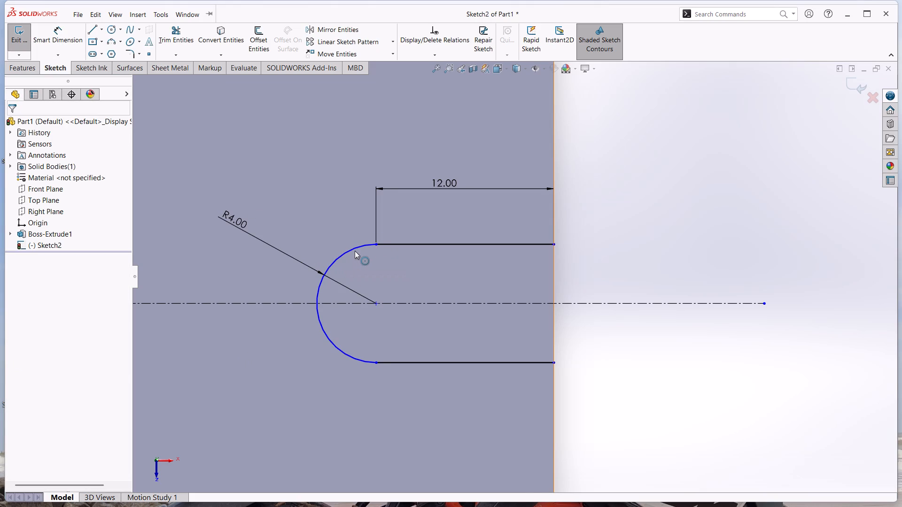
Apply tangent relations between the end arc and each of the two parallel slot lines.
{"action": "left_click", "coordinate": [355, 250]}
{"action": "left_click", "coordinate": [388, 246], "text": "ctrl"}
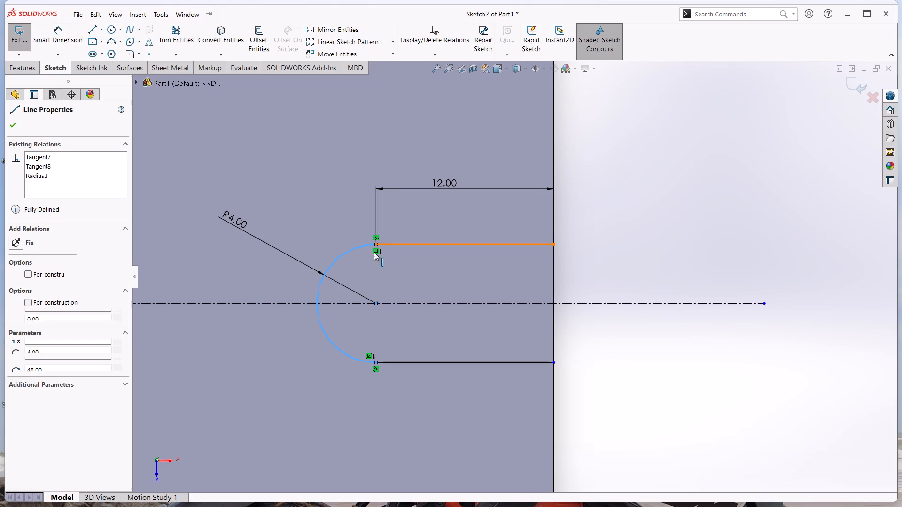
{"action": "left_click", "coordinate": [15, 286]}
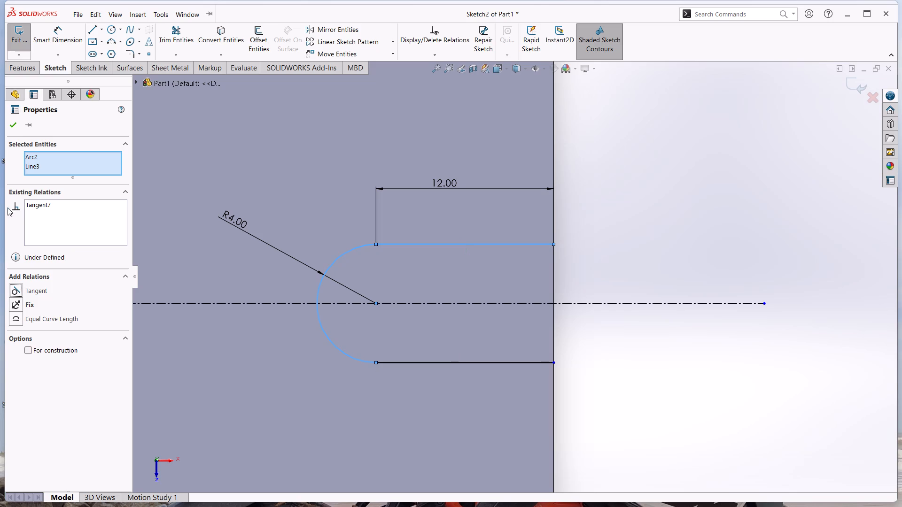
{"action": "left_click", "coordinate": [13, 129]}
{"action": "left_click", "coordinate": [416, 438]}
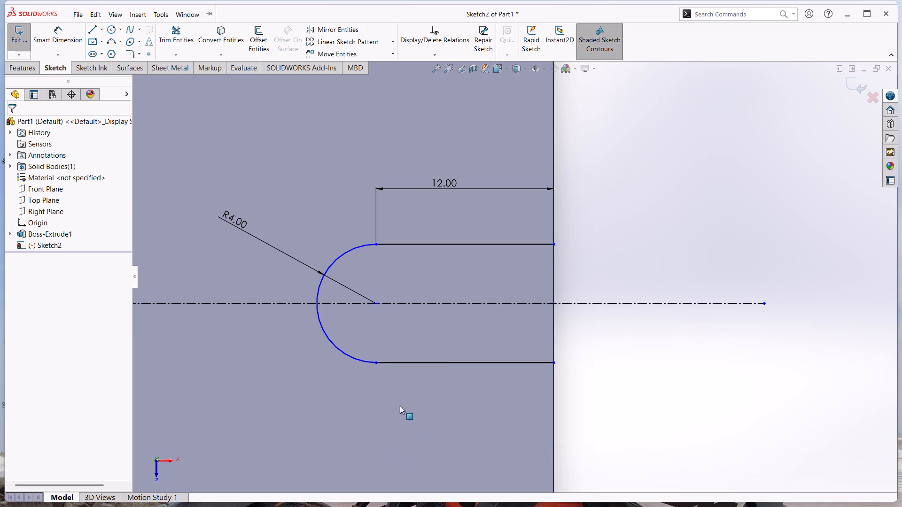
{"action": "left_click", "coordinate": [364, 361]}
{"action": "left_click", "coordinate": [392, 362], "text": "ctrl"}
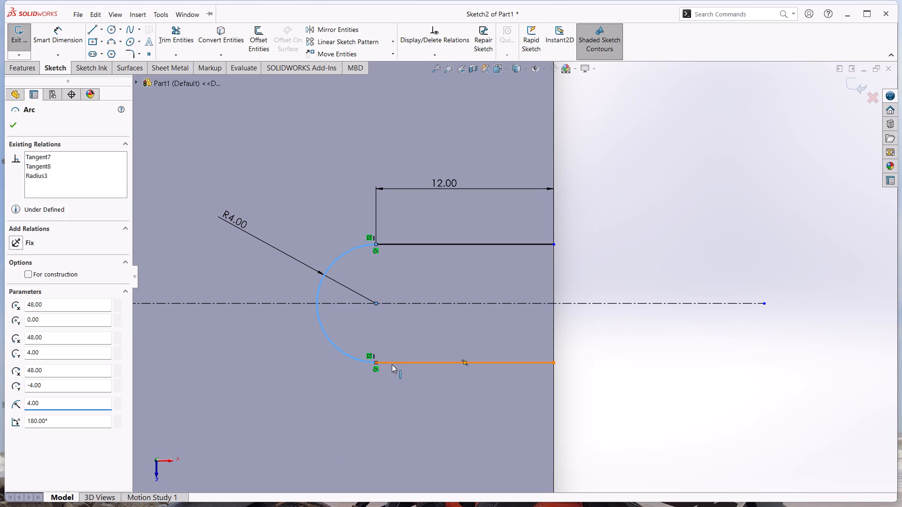
{"action": "left_click", "coordinate": [15, 287]}
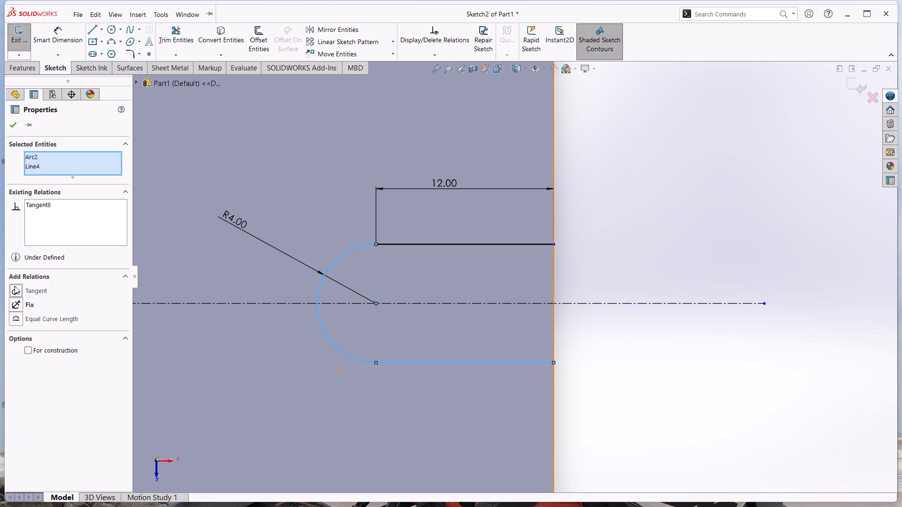
{"action": "left_click", "coordinate": [8, 127]}
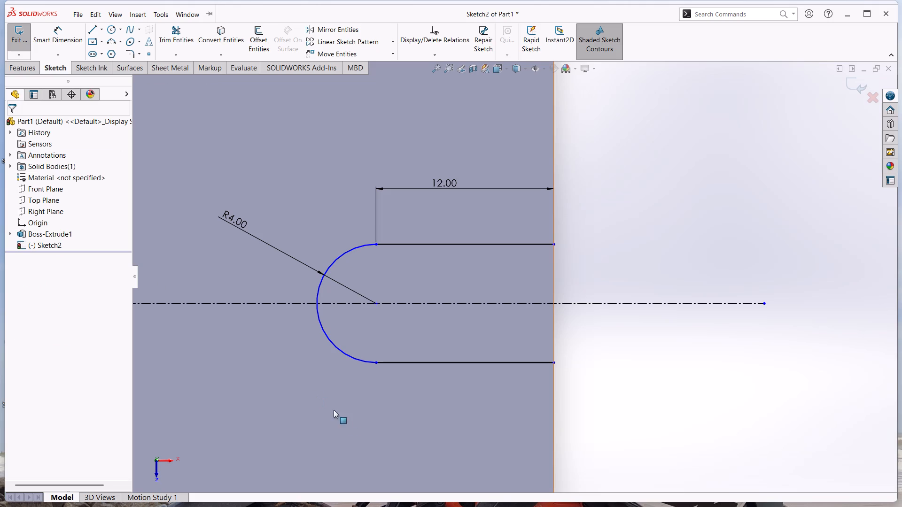
{"action": "left_click", "coordinate": [367, 429]}
{"action": "left_click", "coordinate": [370, 429]}
{"action": "left_click", "coordinate": [602, 397]}
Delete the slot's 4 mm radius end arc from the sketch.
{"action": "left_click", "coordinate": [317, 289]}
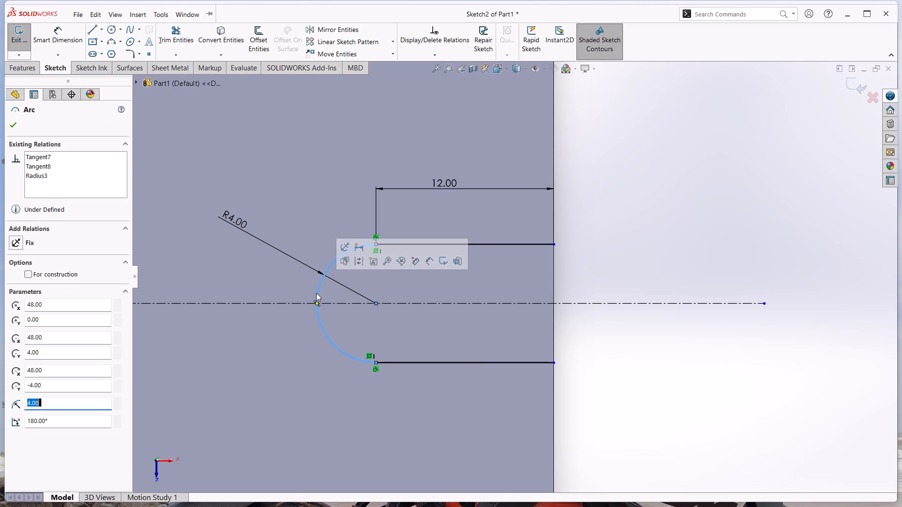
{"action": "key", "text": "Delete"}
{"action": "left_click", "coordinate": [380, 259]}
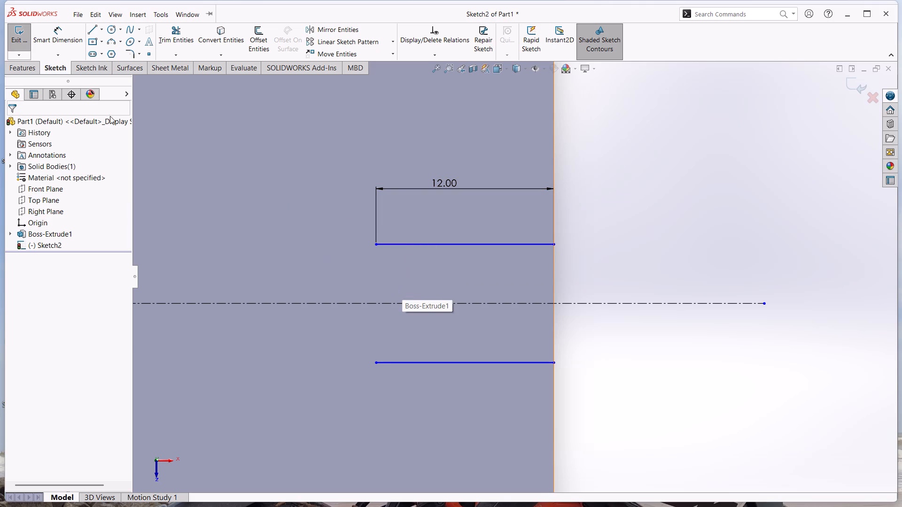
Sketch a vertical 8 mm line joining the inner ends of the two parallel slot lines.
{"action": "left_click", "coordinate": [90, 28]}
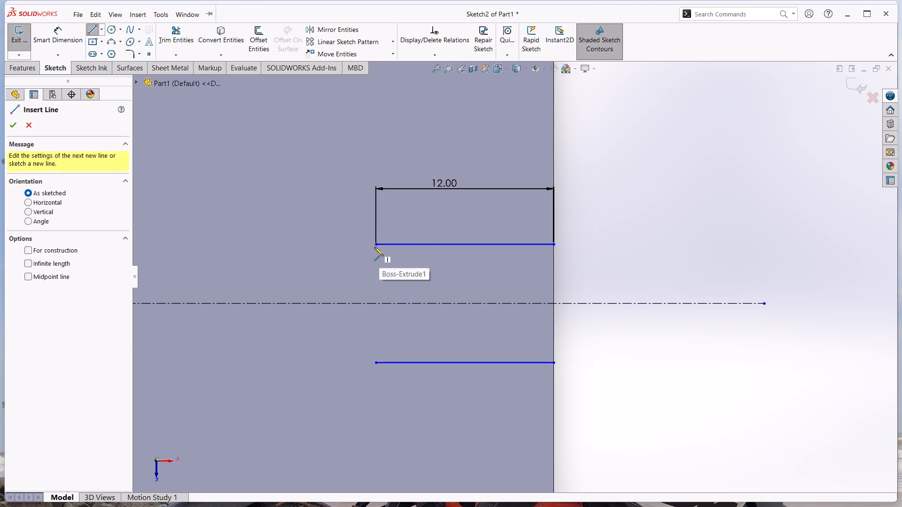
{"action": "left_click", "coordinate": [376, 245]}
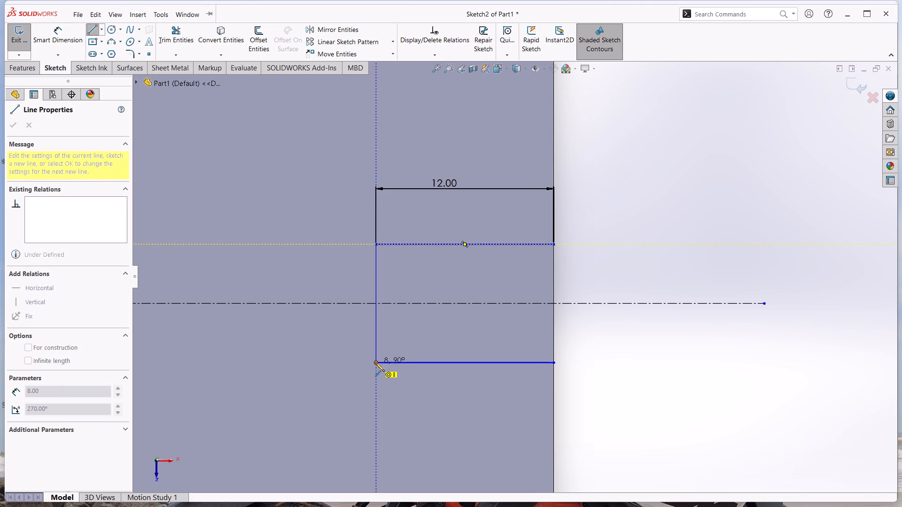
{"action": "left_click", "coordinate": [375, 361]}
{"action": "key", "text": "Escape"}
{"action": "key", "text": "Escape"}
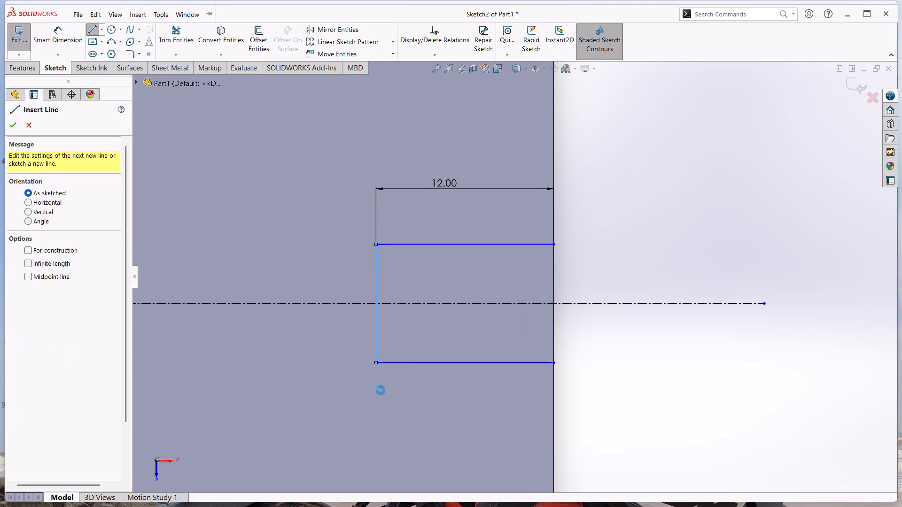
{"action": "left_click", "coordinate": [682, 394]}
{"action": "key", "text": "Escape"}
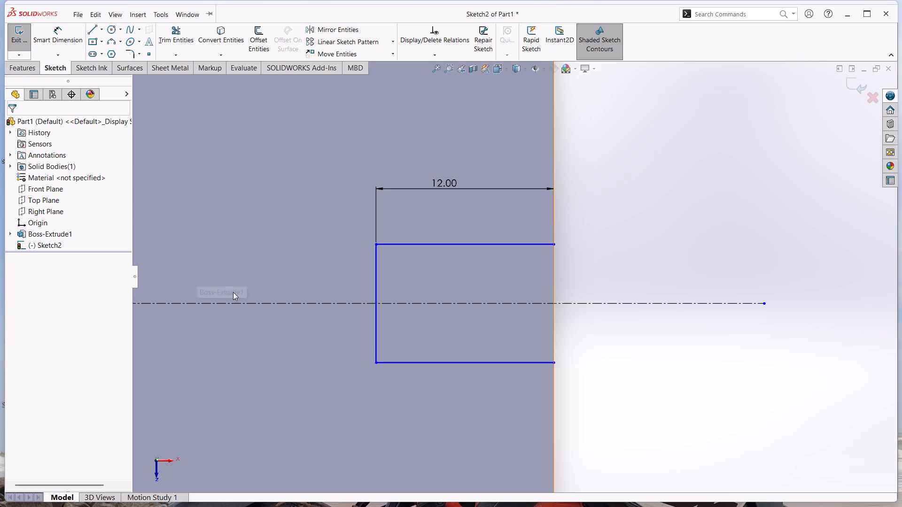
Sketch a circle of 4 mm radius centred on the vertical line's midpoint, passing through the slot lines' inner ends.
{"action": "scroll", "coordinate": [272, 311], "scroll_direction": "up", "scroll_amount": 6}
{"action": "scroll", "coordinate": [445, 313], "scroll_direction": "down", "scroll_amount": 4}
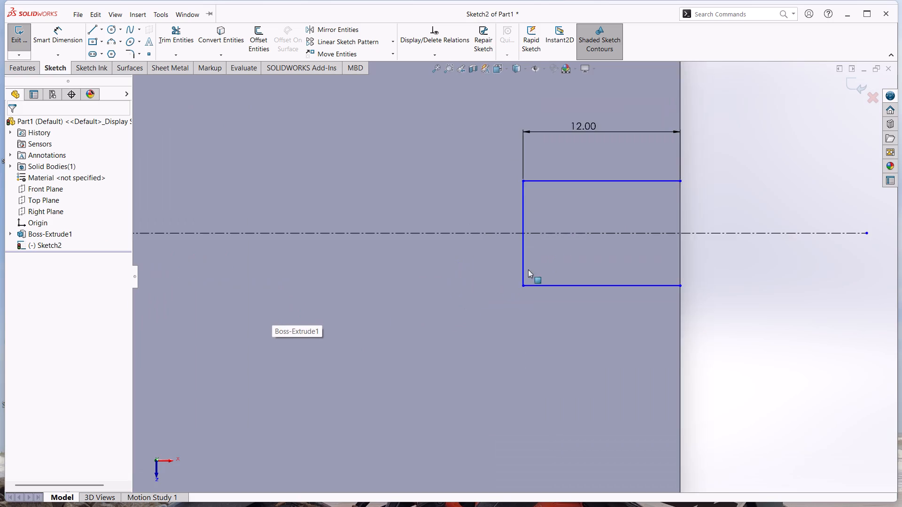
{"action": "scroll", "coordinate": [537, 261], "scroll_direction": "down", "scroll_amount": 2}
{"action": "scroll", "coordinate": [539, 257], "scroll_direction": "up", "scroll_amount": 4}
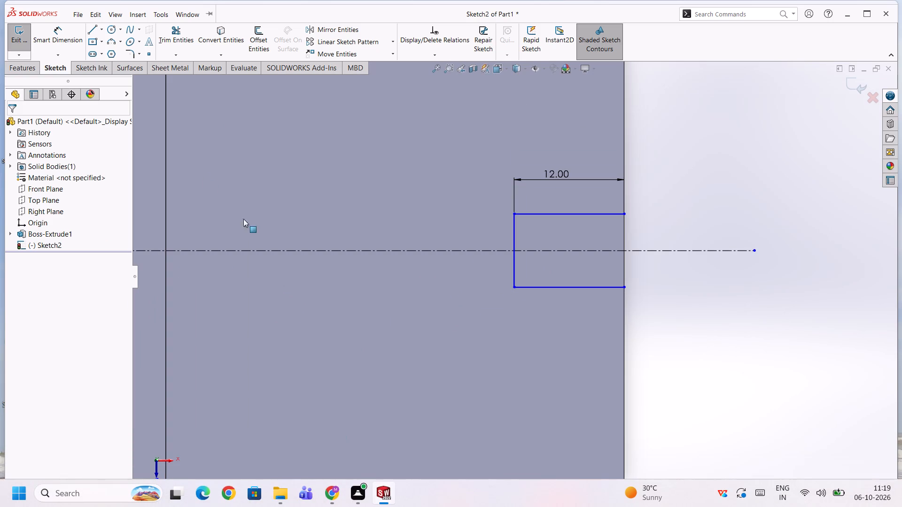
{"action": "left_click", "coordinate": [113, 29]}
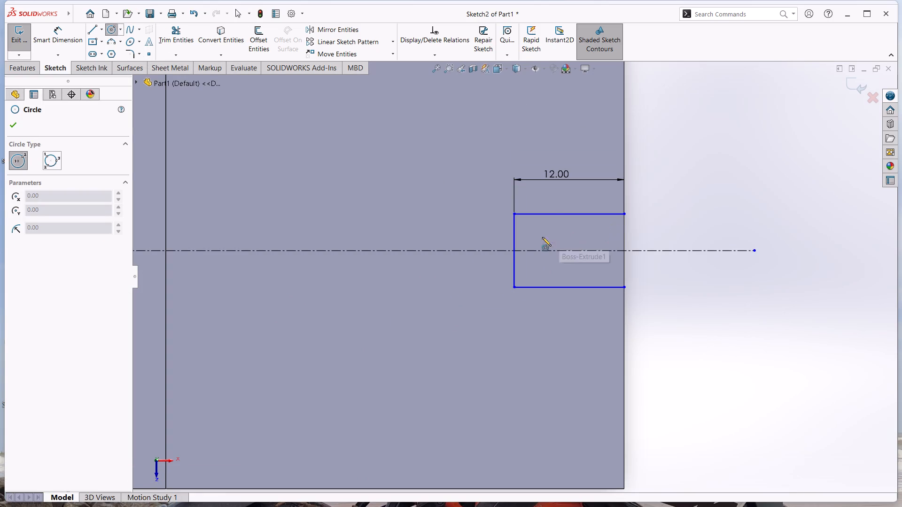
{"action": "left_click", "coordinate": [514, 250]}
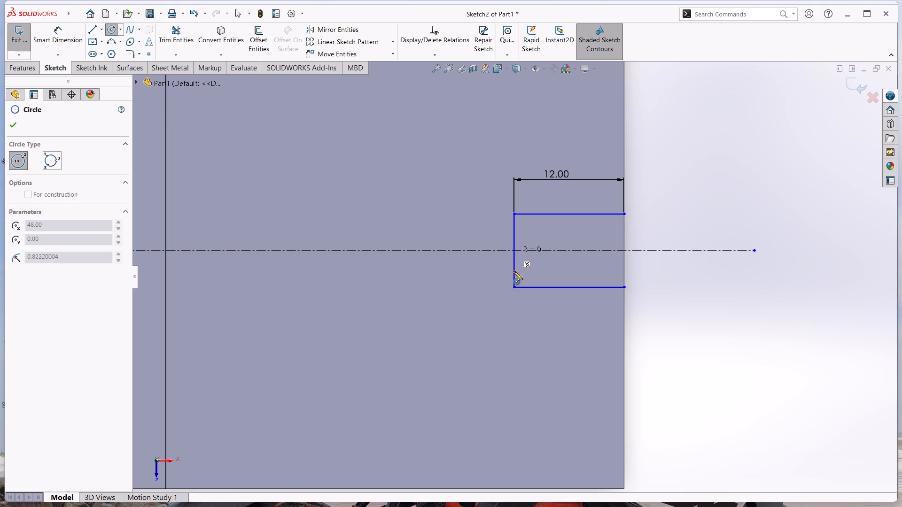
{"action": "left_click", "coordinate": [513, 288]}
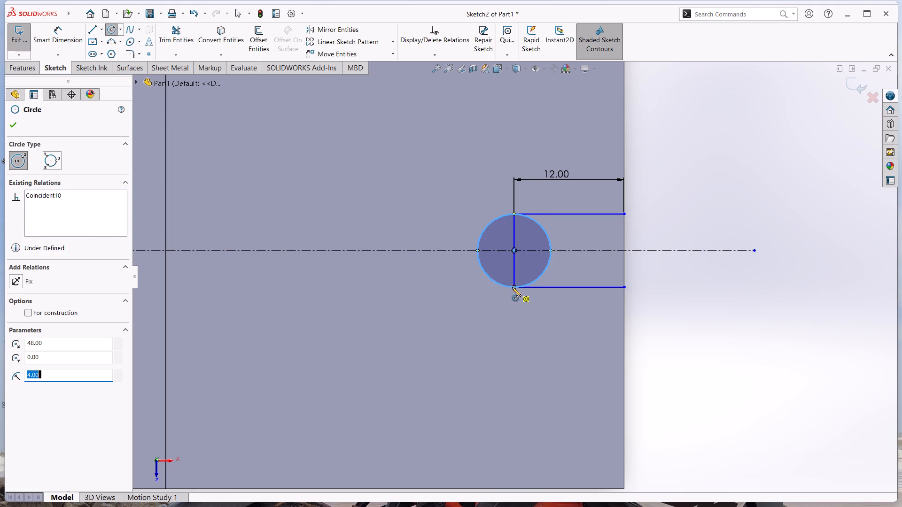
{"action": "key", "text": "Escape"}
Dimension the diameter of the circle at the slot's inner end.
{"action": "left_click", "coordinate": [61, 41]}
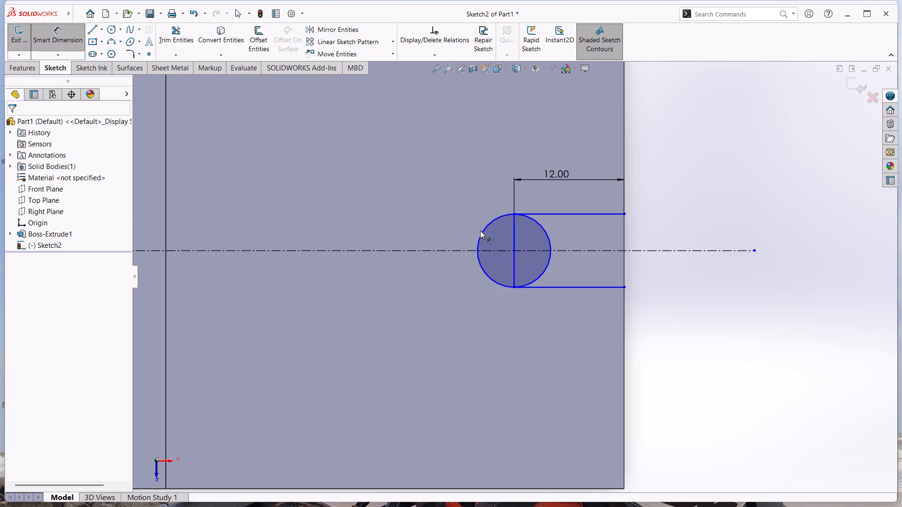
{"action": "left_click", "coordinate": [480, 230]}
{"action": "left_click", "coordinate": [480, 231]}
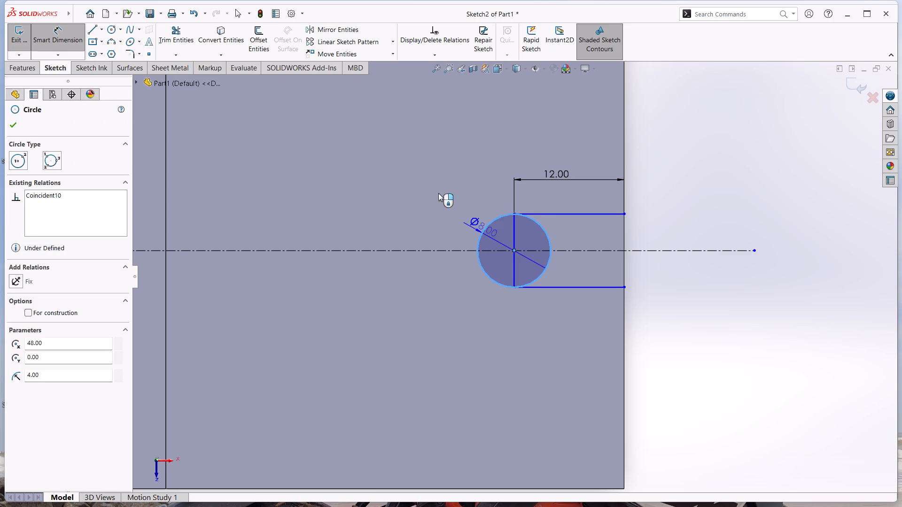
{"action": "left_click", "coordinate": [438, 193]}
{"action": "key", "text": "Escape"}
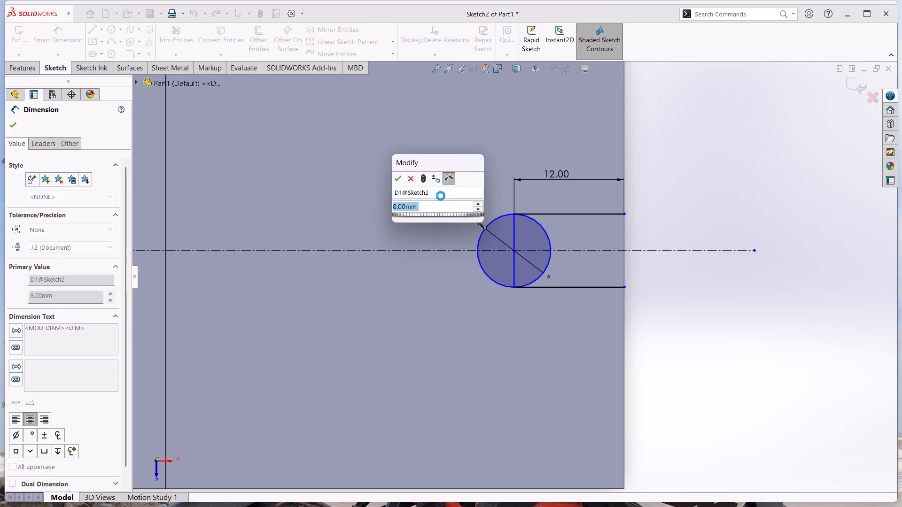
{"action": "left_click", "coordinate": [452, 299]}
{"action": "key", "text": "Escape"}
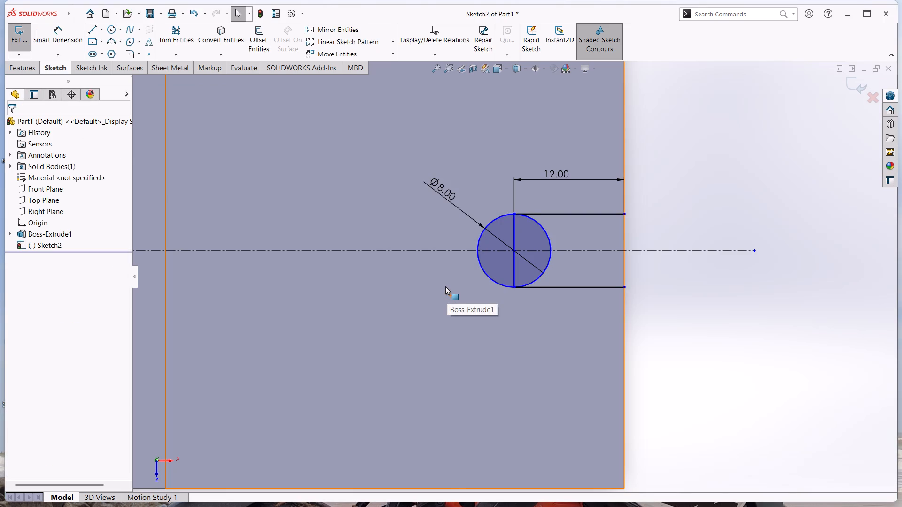
Undo all the slot sketch geometry and dimensions back to the horizontal centerline alone.
{"action": "key", "text": "ctrl+z"}
{"action": "key", "text": "ctrl+z"}
{"action": "key", "text": "ctrl+z"}
{"action": "key", "text": "ctrl+z"}
{"action": "key", "text": "ctrl+z"}
{"action": "key", "text": "ctrl+z"}
{"action": "key", "text": "ctrl+z"}
{"action": "key", "text": "ctrl+z"}
{"action": "key", "text": "ctrl+z"}
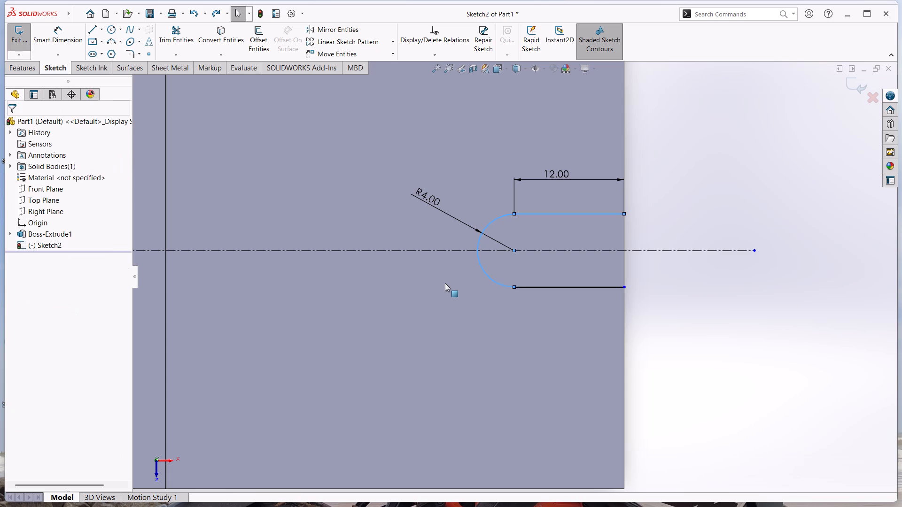
{"action": "key", "text": "ctrl+z"}
{"action": "key", "text": "ctrl+z"}
{"action": "key", "text": "ctrl+z"}
{"action": "key", "text": "ctrl+z"}
{"action": "key", "text": "ctrl+z"}
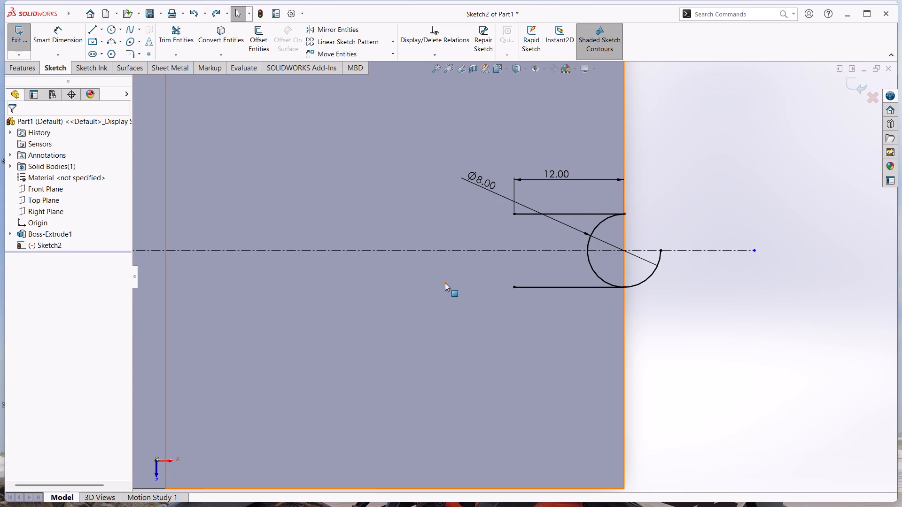
{"action": "key", "text": "ctrl+z"}
{"action": "key", "text": "ctrl+z"}
{"action": "key", "text": "ctrl+z"}
{"action": "key", "text": "ctrl+z"}
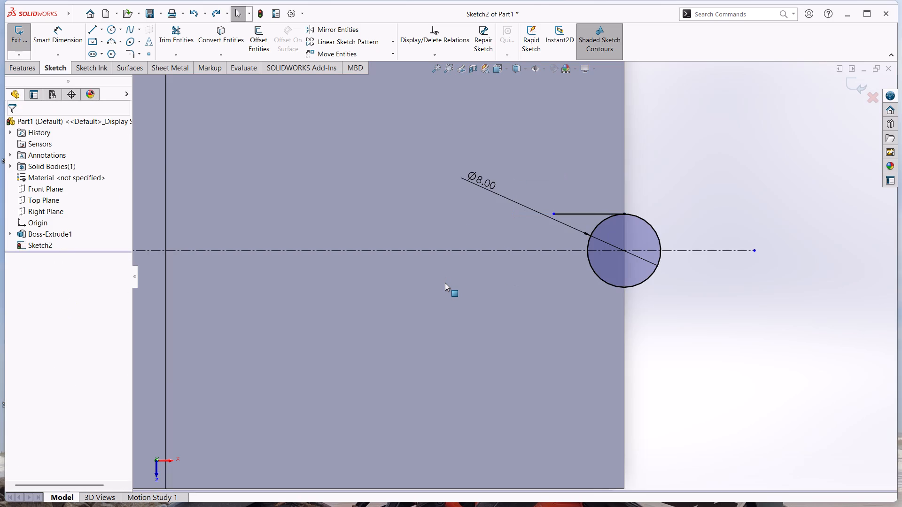
{"action": "key", "text": "ctrl+z"}
{"action": "key", "text": "ctrl+z"}
{"action": "key", "text": "ctrl+z"}
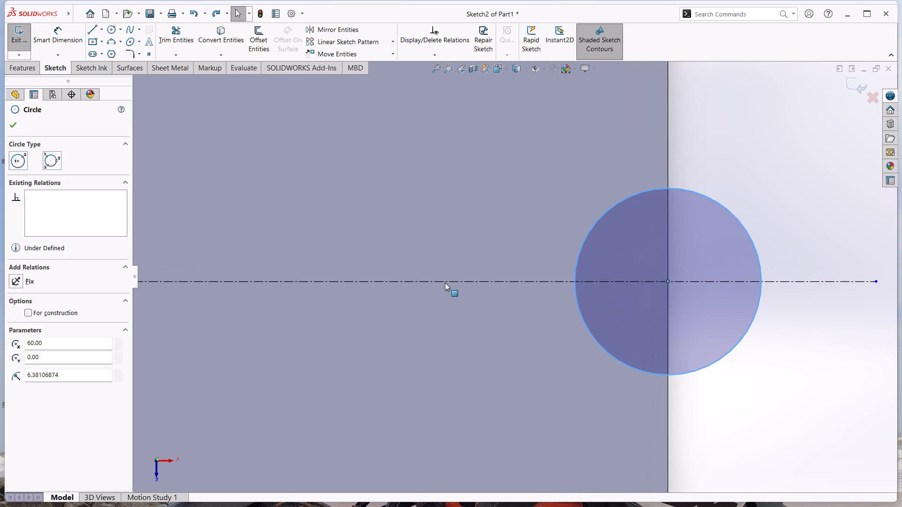
{"action": "key", "text": "ctrl+z"}
{"action": "left_click", "coordinate": [738, 360]}
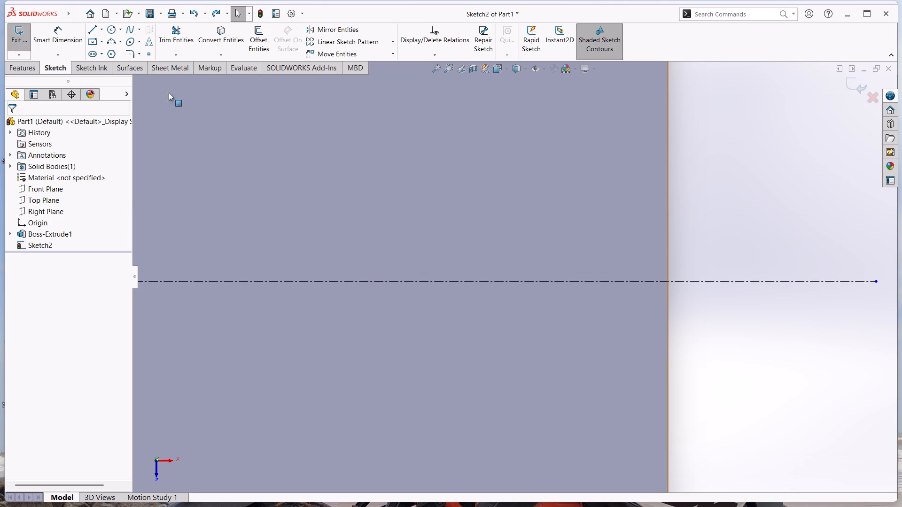
Sketch a circle centred on the horizontal centerline about 47.5 mm from the origin, inside the base face.
{"action": "left_click", "coordinate": [112, 27]}
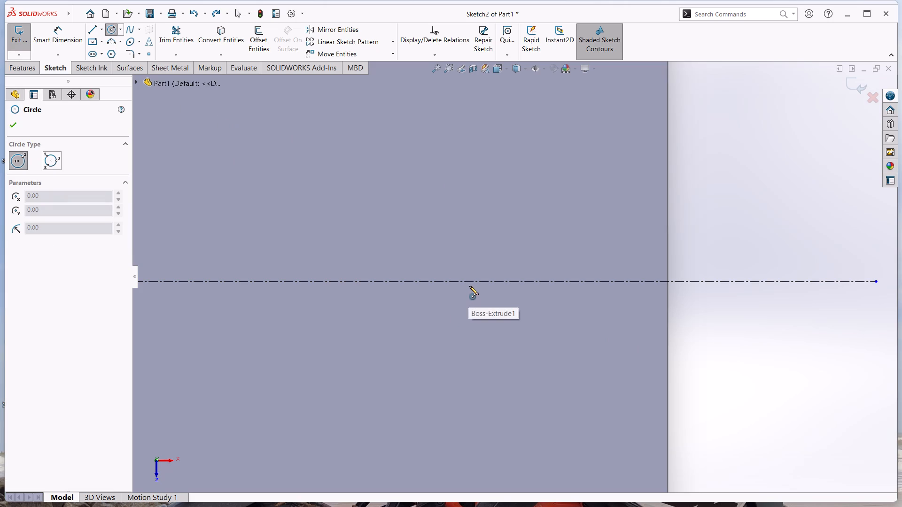
{"action": "left_click", "coordinate": [485, 281]}
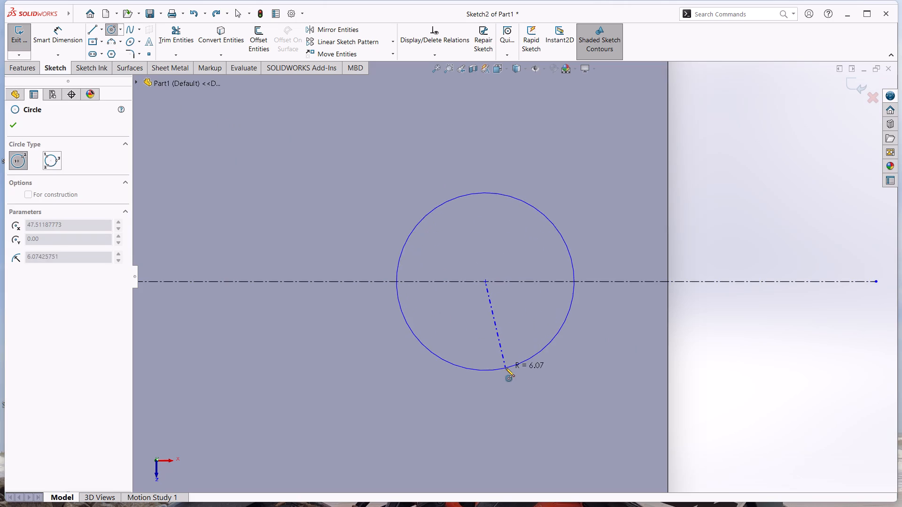
{"action": "left_click", "coordinate": [506, 351]}
Dimension the circle with an 8 mm diameter.
{"action": "left_click", "coordinate": [59, 42]}
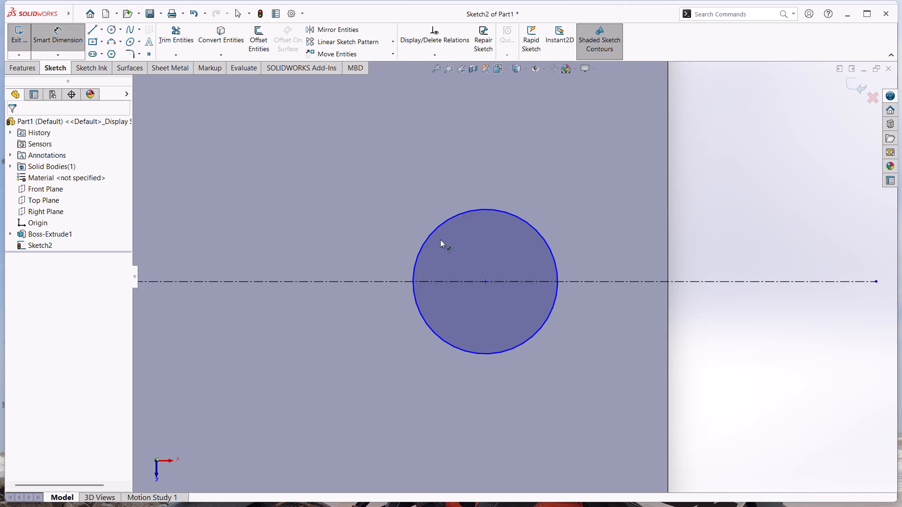
{"action": "left_click", "coordinate": [432, 233]}
{"action": "left_click", "coordinate": [380, 180]}
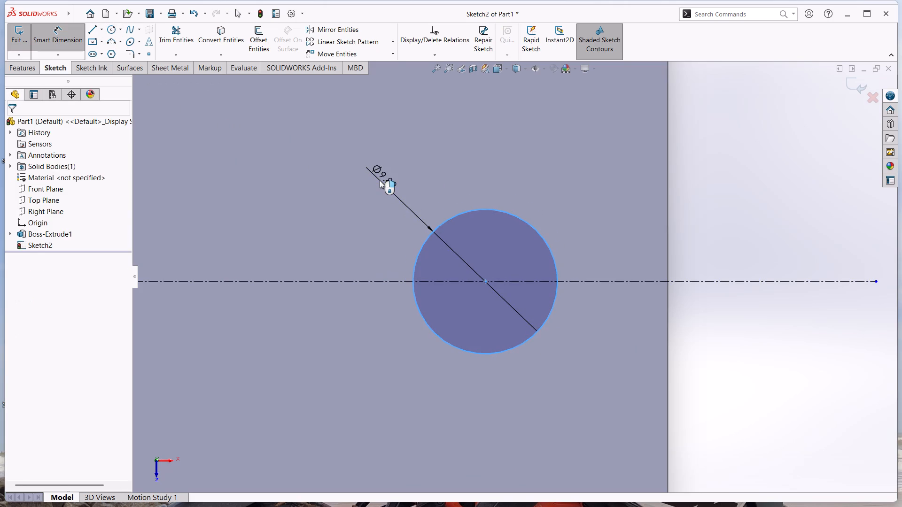
{"action": "key", "text": "8"}
{"action": "key", "text": "Return"}
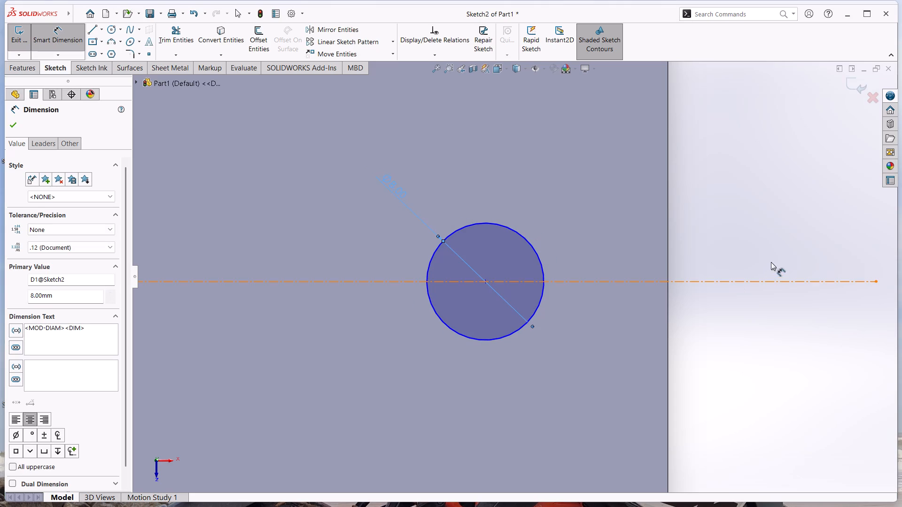
{"action": "left_click", "coordinate": [787, 238]}
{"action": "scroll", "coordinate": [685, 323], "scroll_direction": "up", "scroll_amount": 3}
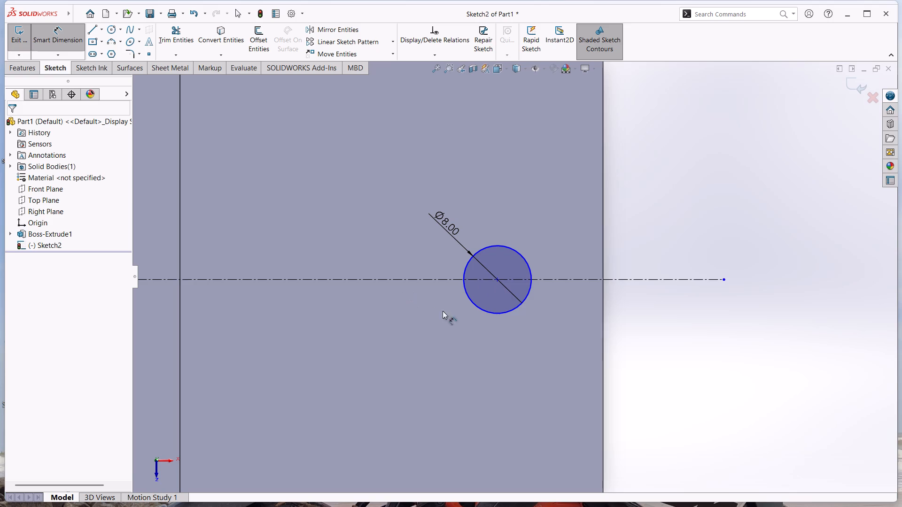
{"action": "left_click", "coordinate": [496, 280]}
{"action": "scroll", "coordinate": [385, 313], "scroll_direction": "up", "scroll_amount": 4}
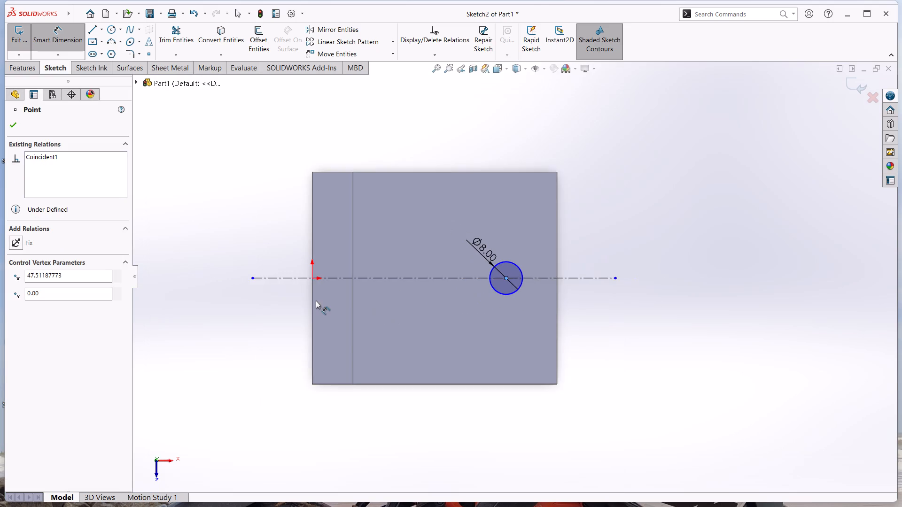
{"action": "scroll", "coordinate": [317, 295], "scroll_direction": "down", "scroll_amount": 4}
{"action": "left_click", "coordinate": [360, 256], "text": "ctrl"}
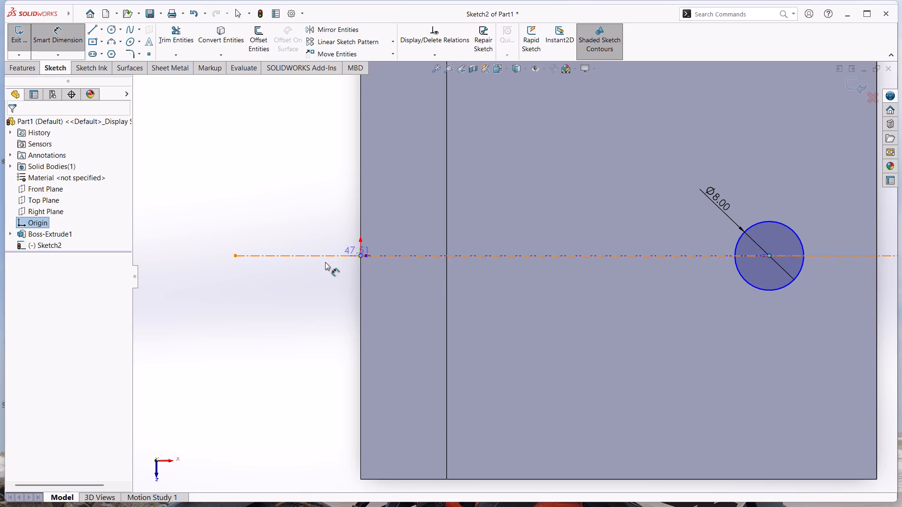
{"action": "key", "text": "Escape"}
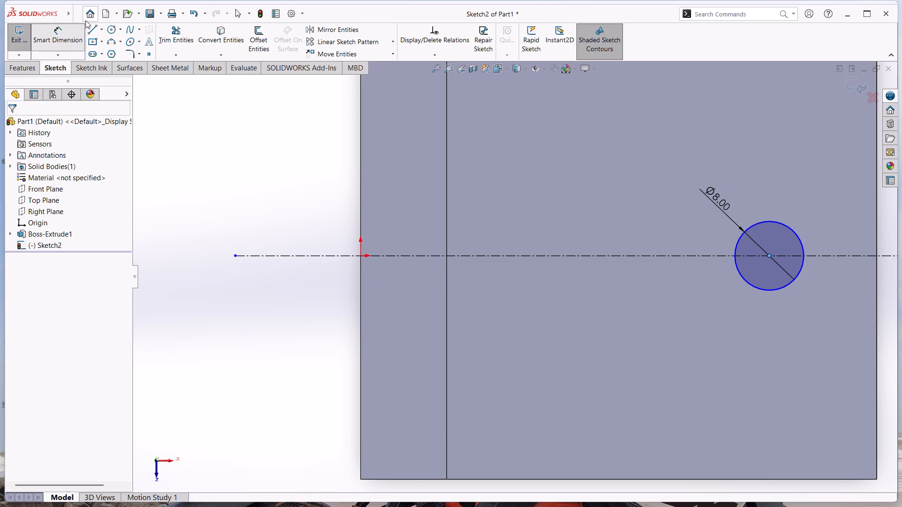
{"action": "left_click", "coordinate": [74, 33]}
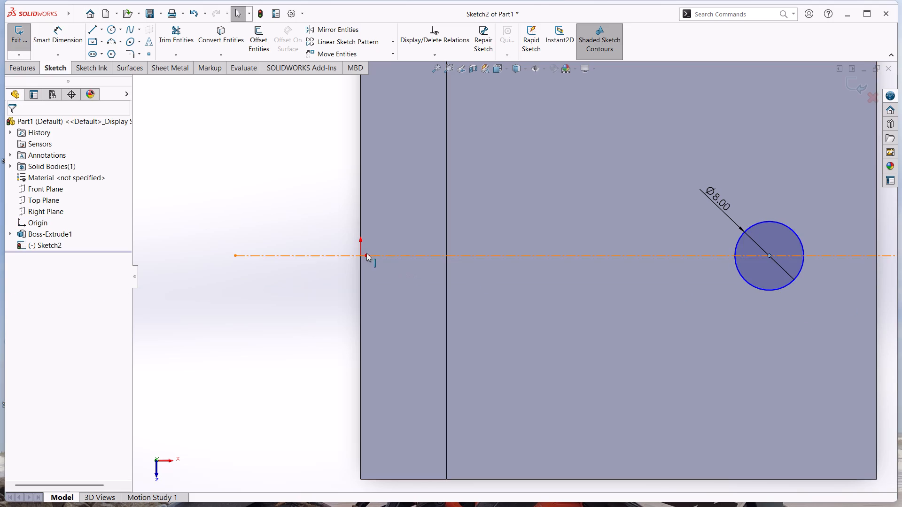
Add a horizontal relation between the origin and the circle's centre point.
{"action": "left_click", "coordinate": [360, 255], "text": "ctrl"}
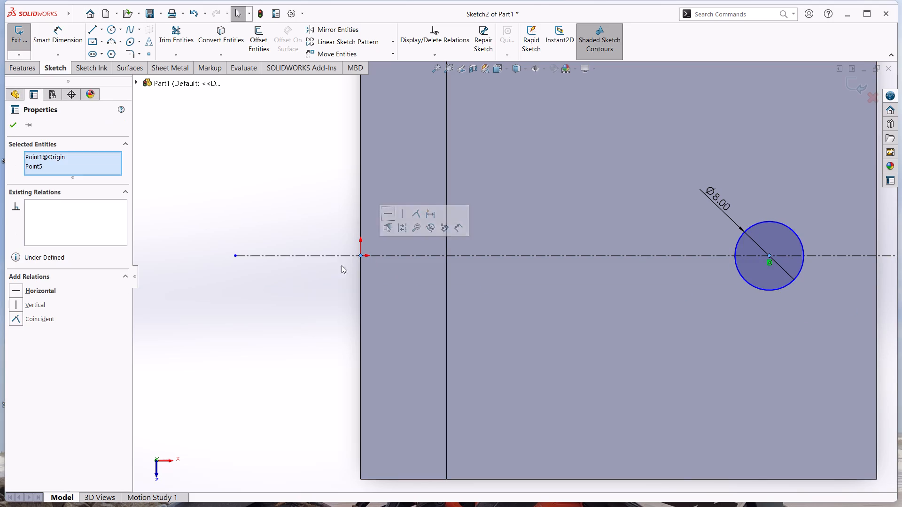
{"action": "left_click", "coordinate": [15, 285]}
{"action": "left_click", "coordinate": [15, 286]}
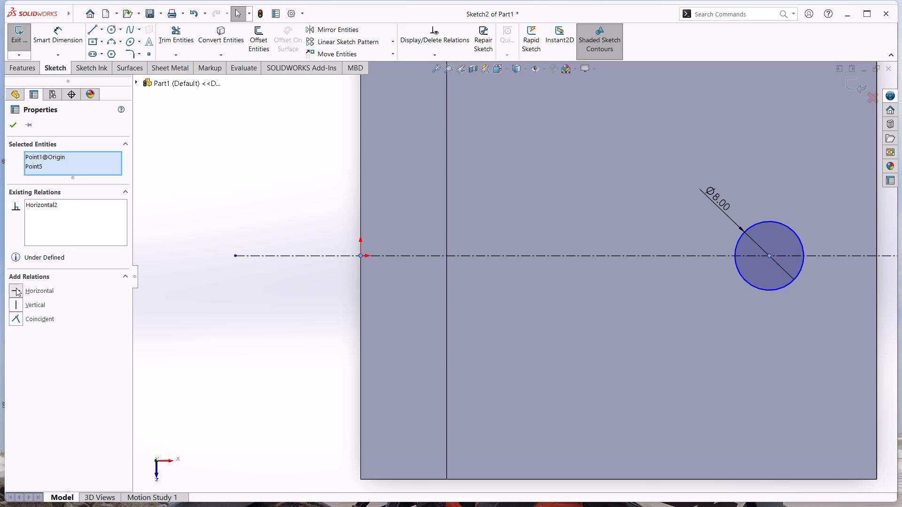
{"action": "left_click", "coordinate": [13, 126]}
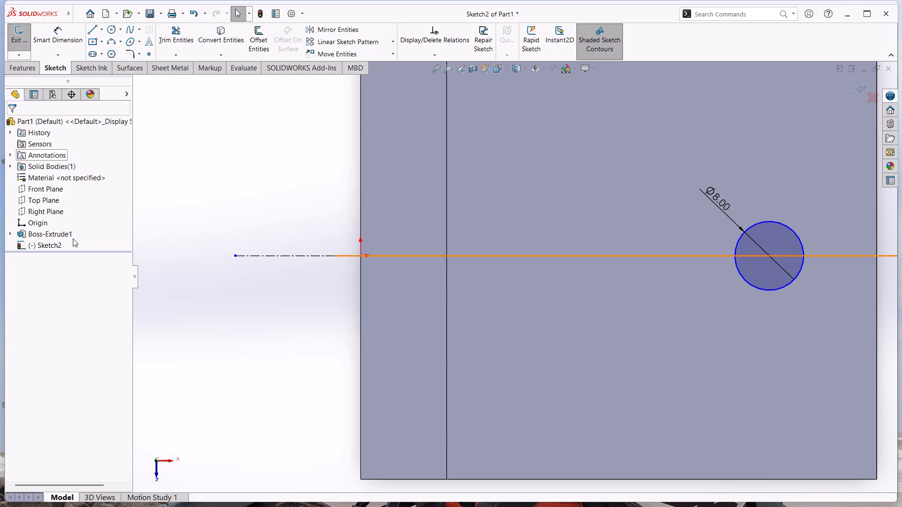
{"action": "left_click", "coordinate": [314, 346]}
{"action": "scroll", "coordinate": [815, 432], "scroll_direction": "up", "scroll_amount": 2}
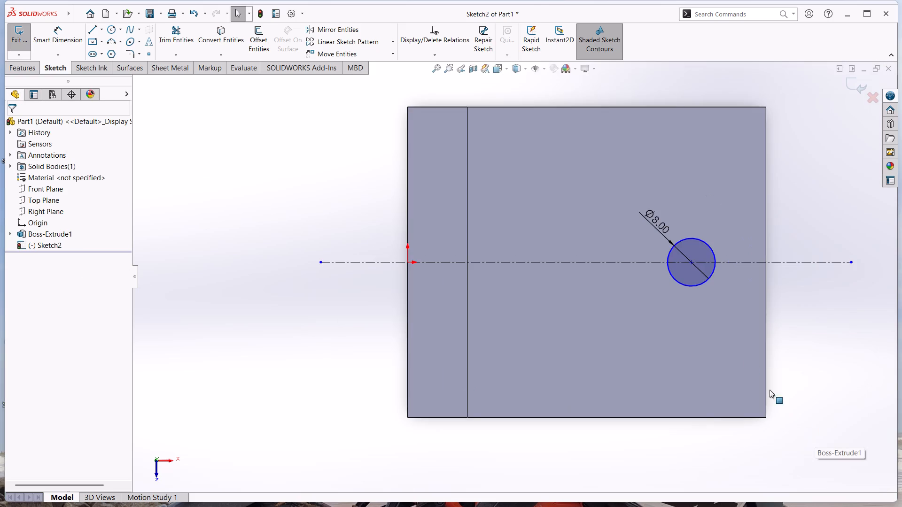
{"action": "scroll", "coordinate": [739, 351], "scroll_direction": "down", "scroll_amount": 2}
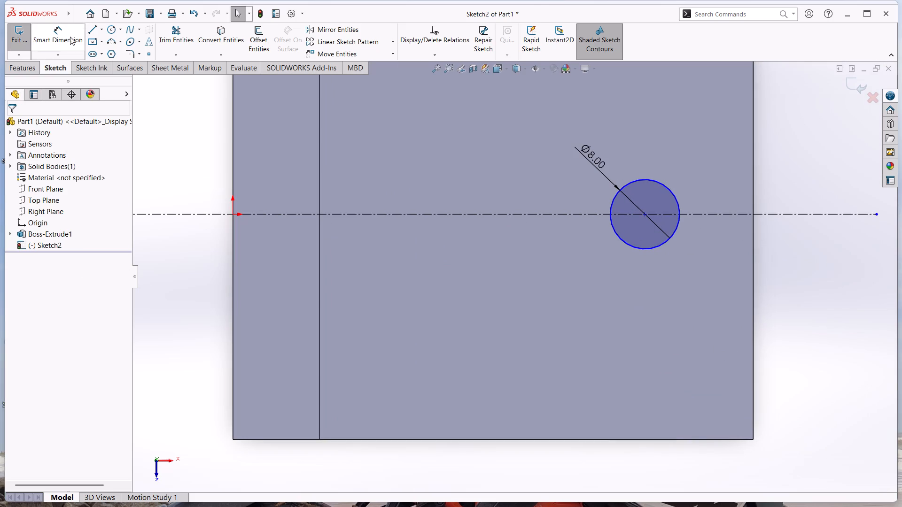
Dimension the circle's centre point 12 mm from the base's outer end edge, opposite the upright leg.
{"action": "left_click", "coordinate": [70, 37]}
{"action": "left_click", "coordinate": [644, 215]}
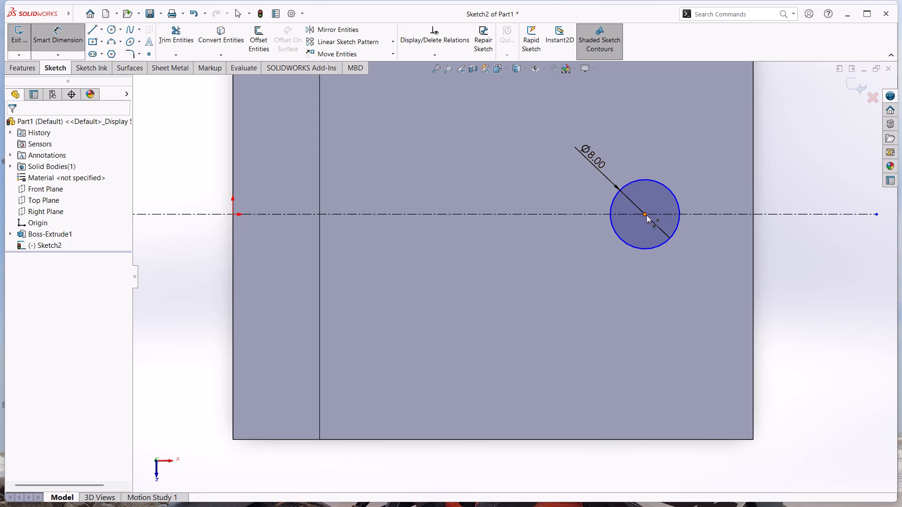
{"action": "left_click", "coordinate": [753, 214]}
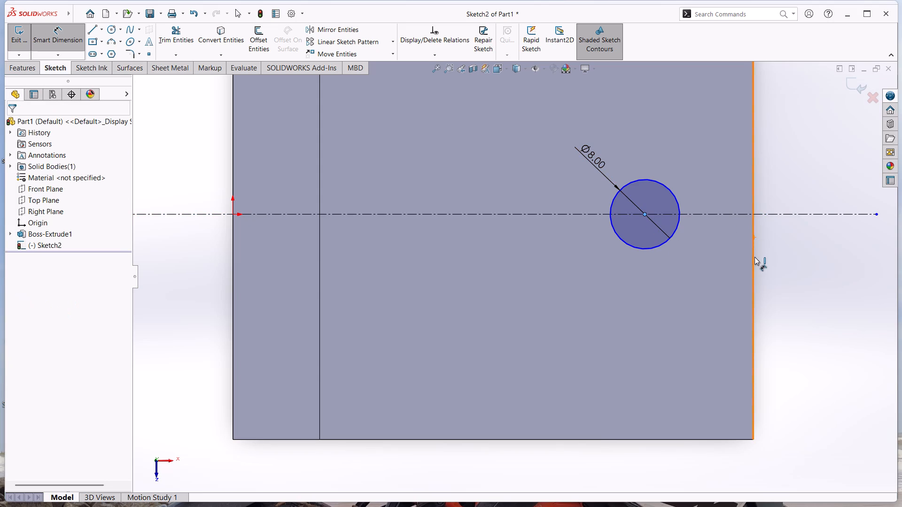
{"action": "left_click", "coordinate": [753, 258]}
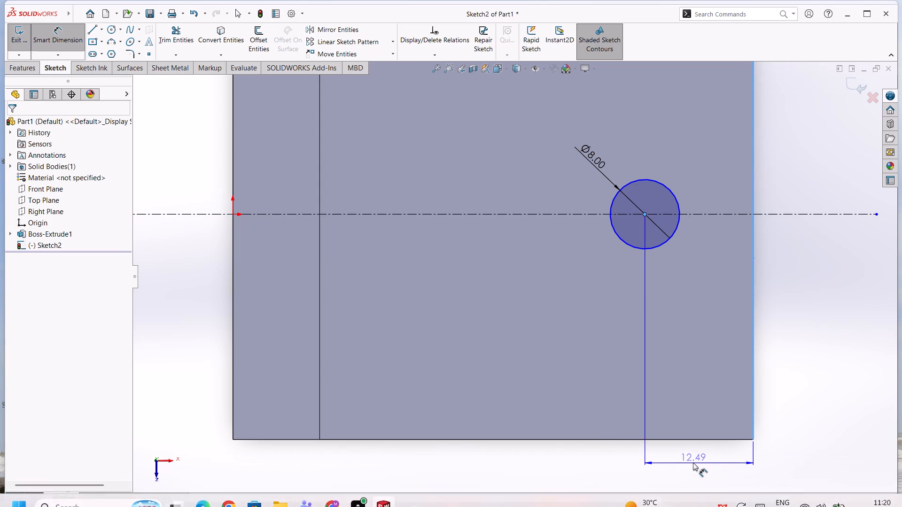
{"action": "left_click", "coordinate": [692, 462]}
{"action": "type", "text": "12"}
{"action": "key", "text": "Return"}
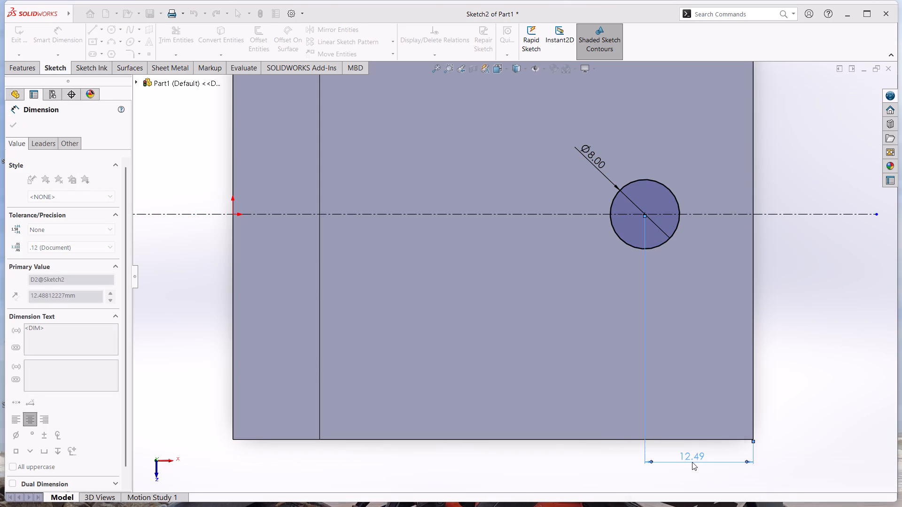
{"action": "left_click", "coordinate": [840, 394]}
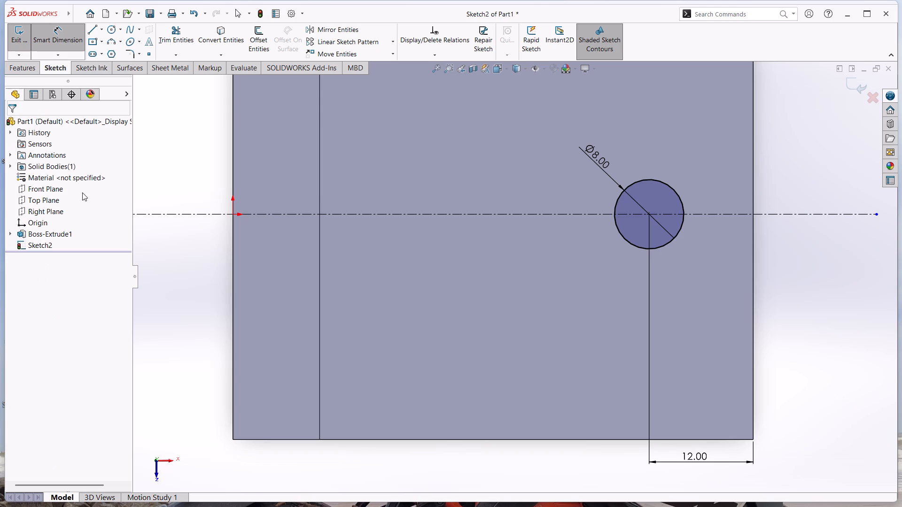
Sketch a horizontal line about 12 mm long from the circle's upper quadrant point to the base's outer end edge.
{"action": "left_click", "coordinate": [93, 32]}
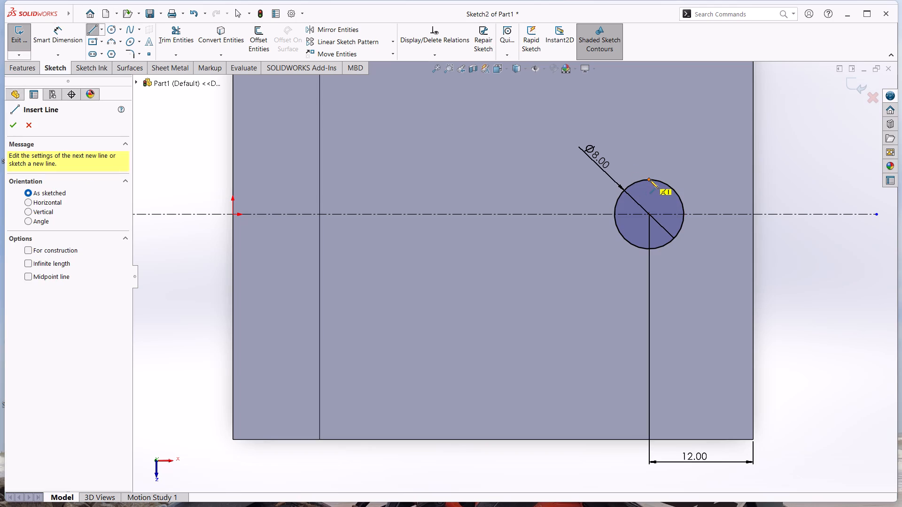
{"action": "left_click", "coordinate": [650, 179]}
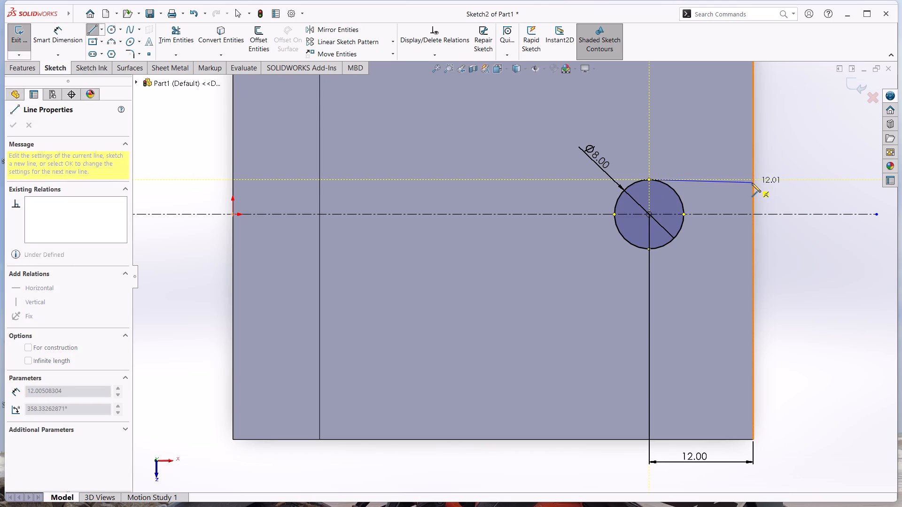
{"action": "left_click", "coordinate": [753, 178]}
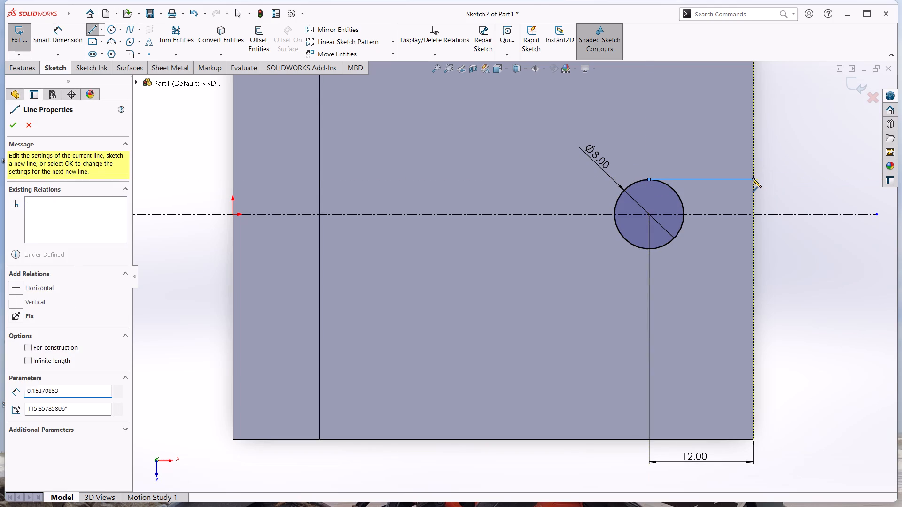
{"action": "key", "text": "Escape"}
Mirror the horizontal line about the centerline to form the slot's lower side.
{"action": "left_click", "coordinate": [718, 181]}
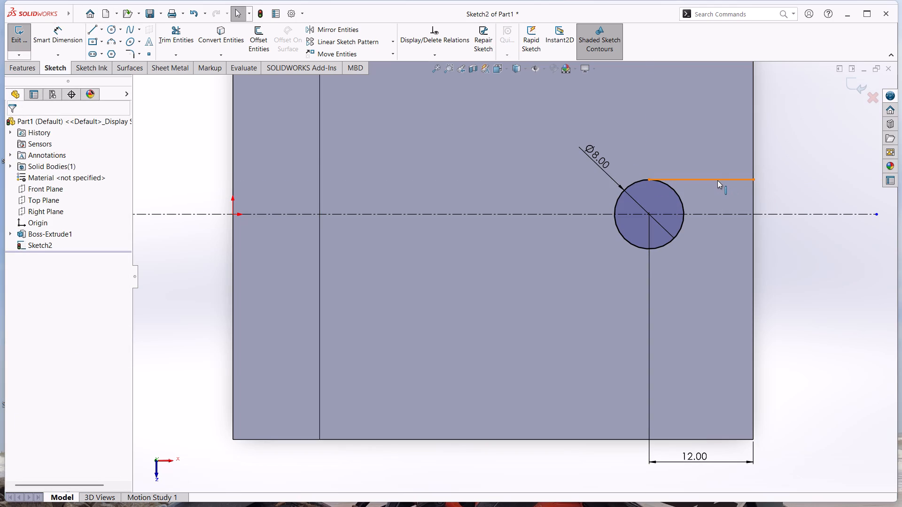
{"action": "left_click", "coordinate": [329, 31]}
{"action": "left_click", "coordinate": [90, 265]}
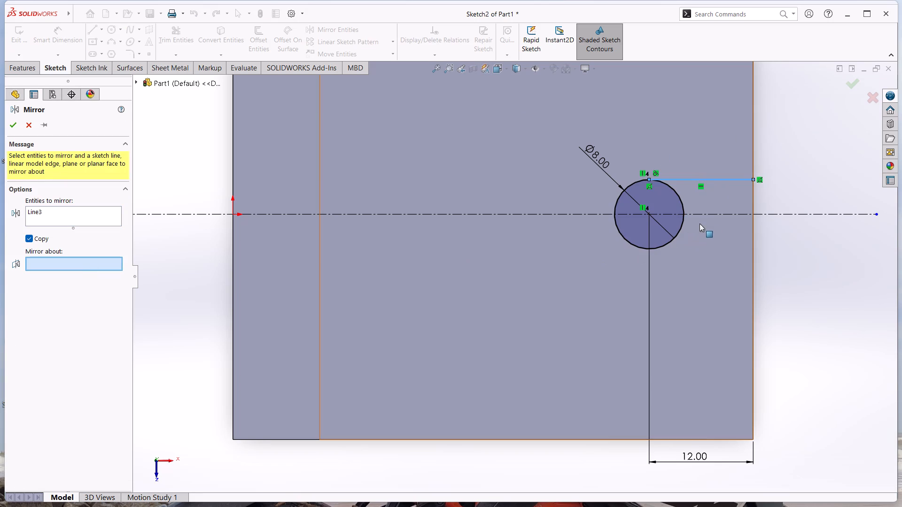
{"action": "left_click", "coordinate": [703, 215]}
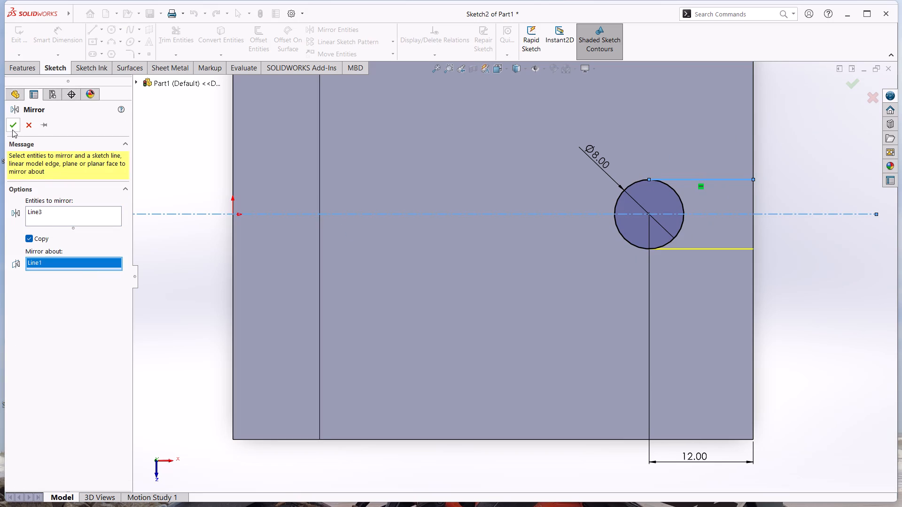
{"action": "left_click", "coordinate": [12, 127]}
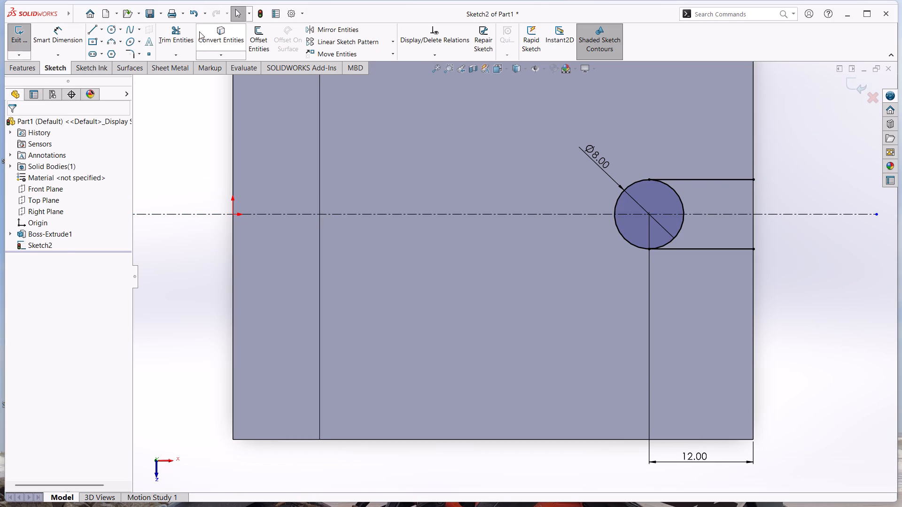
Trim away the half of the circle between the two slot lines, leaving a rounded inner end.
{"action": "left_click", "coordinate": [182, 32]}
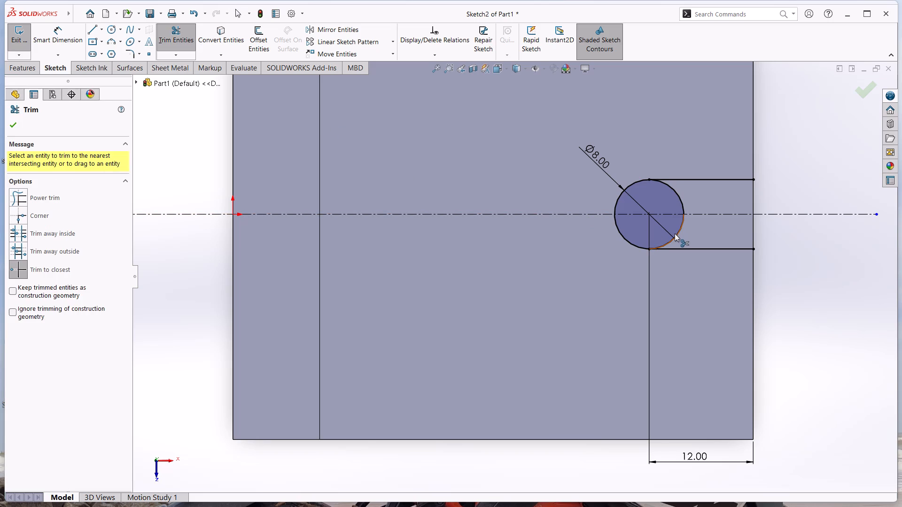
{"action": "left_click", "coordinate": [675, 233]}
{"action": "left_click", "coordinate": [681, 202]}
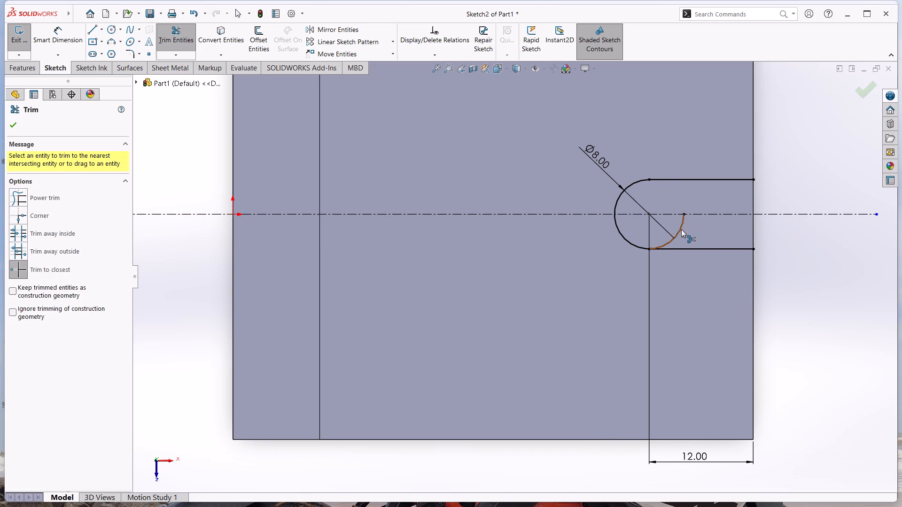
{"action": "left_click", "coordinate": [679, 229]}
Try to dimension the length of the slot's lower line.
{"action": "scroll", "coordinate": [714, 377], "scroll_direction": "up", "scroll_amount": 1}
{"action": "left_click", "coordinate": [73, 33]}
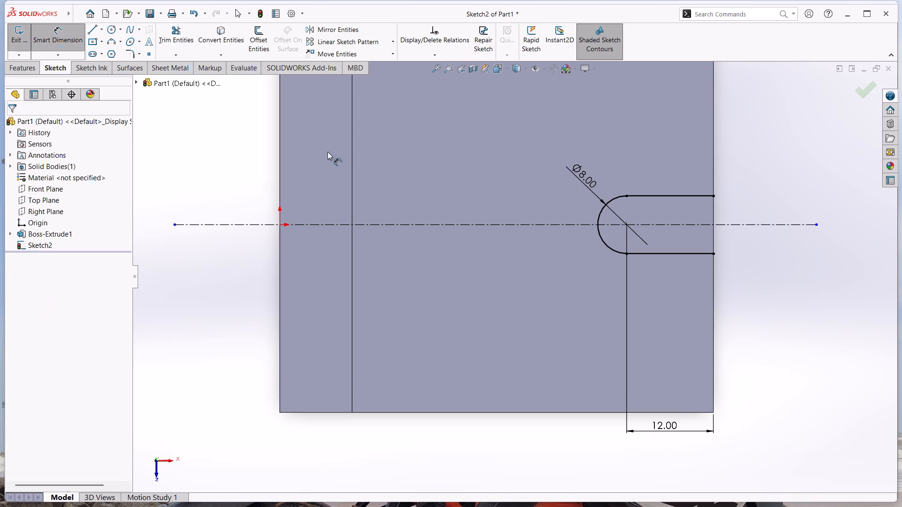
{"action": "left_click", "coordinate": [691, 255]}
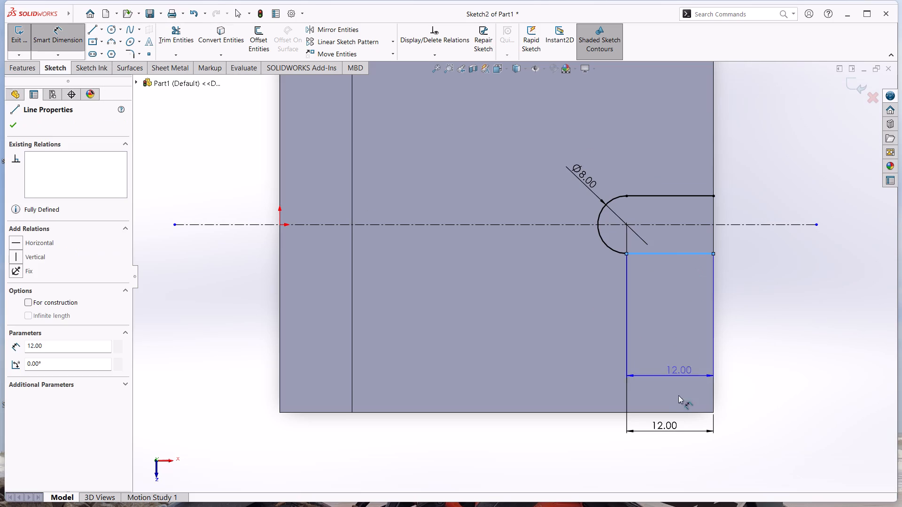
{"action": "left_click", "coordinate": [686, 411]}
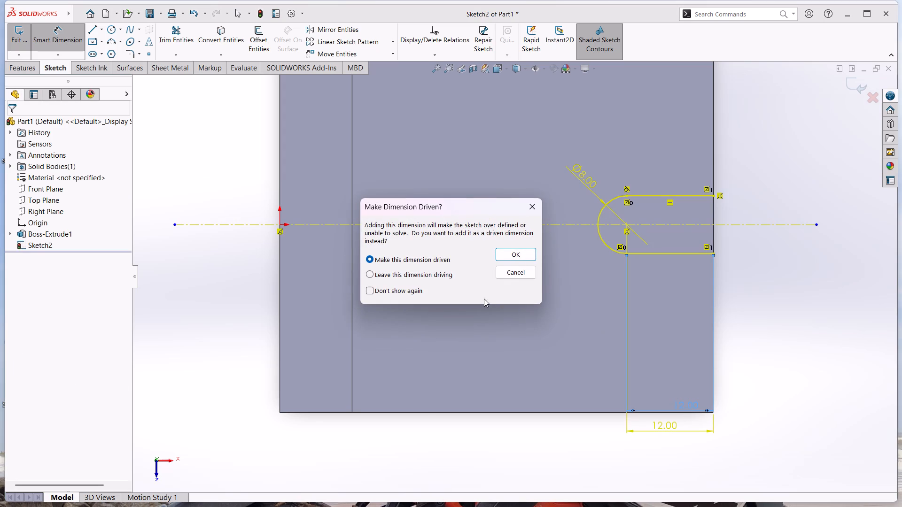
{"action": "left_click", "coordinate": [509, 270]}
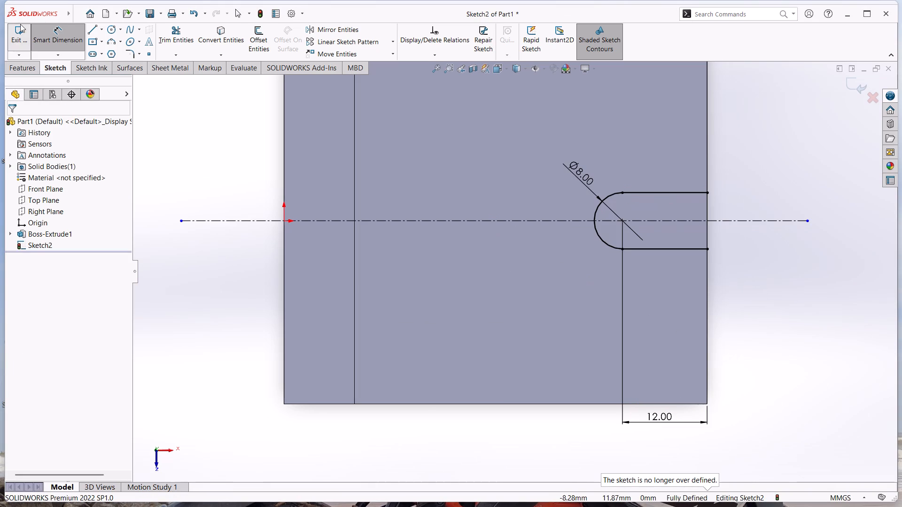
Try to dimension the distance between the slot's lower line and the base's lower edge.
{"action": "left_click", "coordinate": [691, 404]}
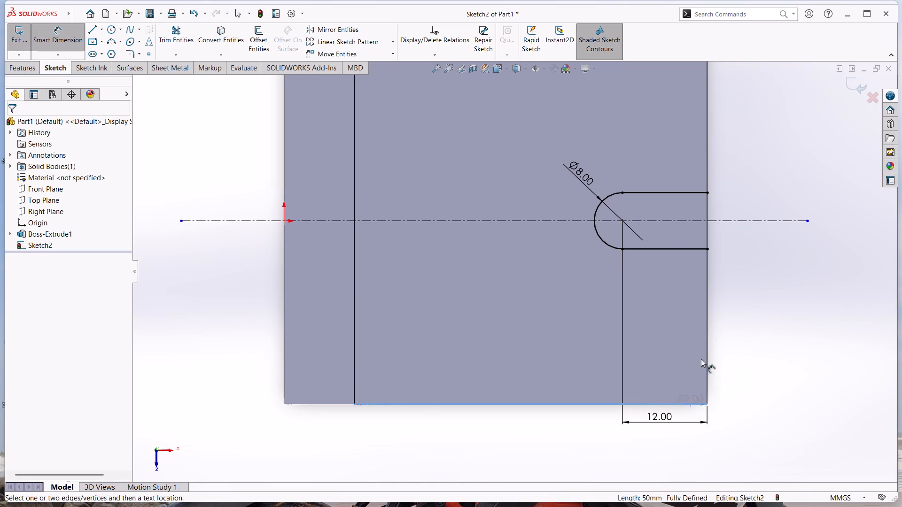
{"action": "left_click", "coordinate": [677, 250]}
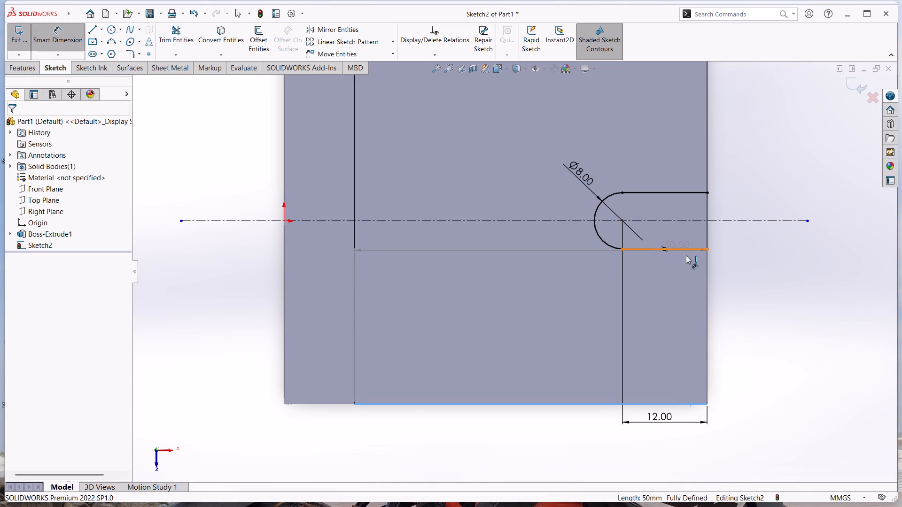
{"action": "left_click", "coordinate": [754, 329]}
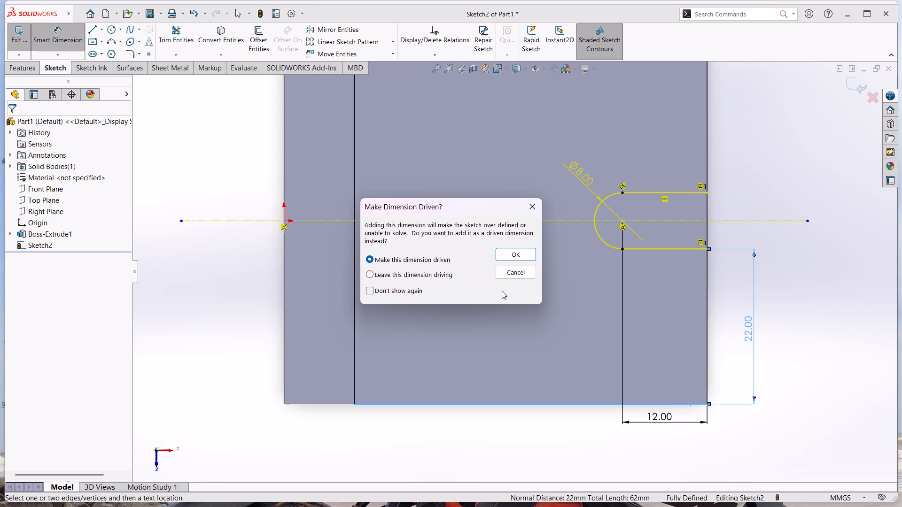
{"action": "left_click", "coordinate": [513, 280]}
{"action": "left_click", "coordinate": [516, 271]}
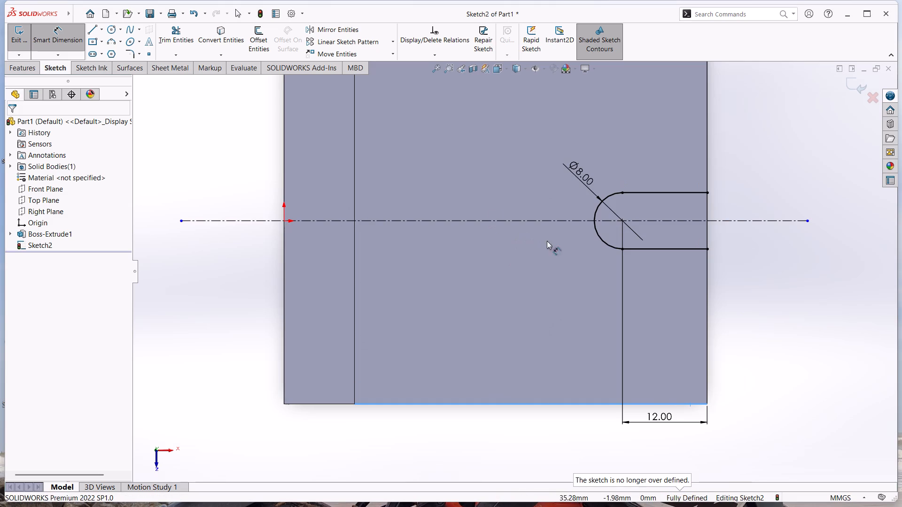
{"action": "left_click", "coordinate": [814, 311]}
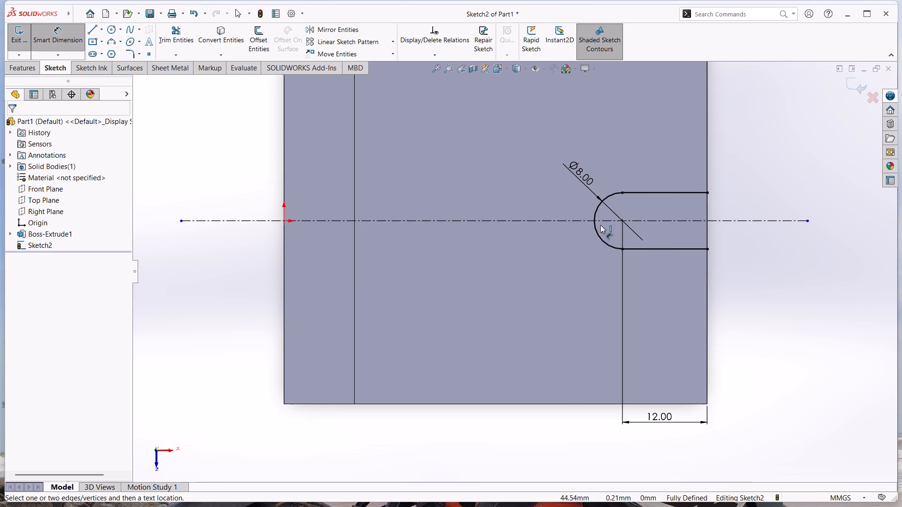
Trim away the slot's remaining rounded end, leaving only the two side lines and the centerline.
{"action": "left_click", "coordinate": [177, 39]}
{"action": "left_click", "coordinate": [582, 177]}
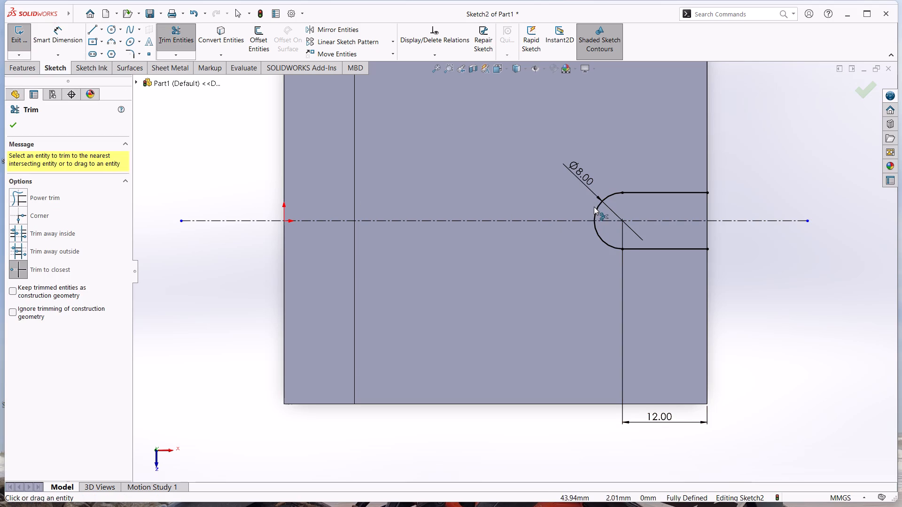
{"action": "left_click", "coordinate": [599, 211]}
{"action": "left_click", "coordinate": [605, 240]}
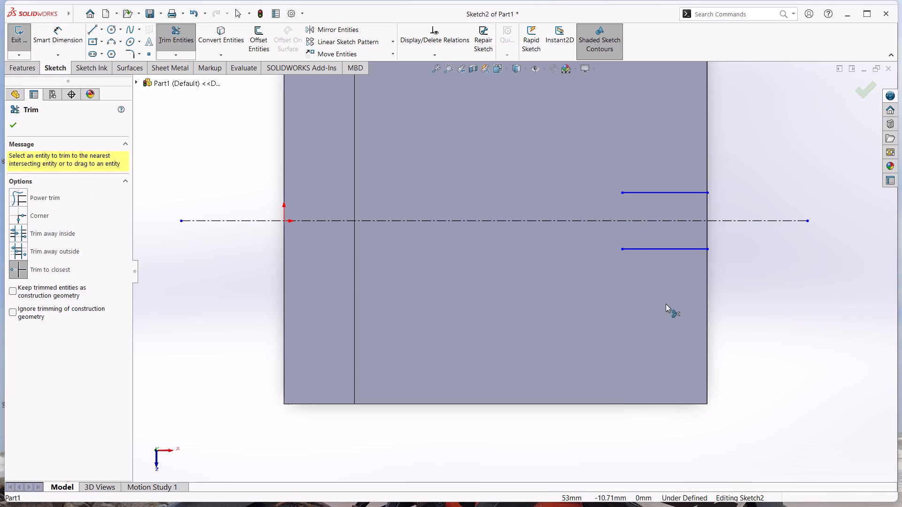
{"action": "left_click", "coordinate": [674, 318]}
{"action": "key", "text": "Escape"}
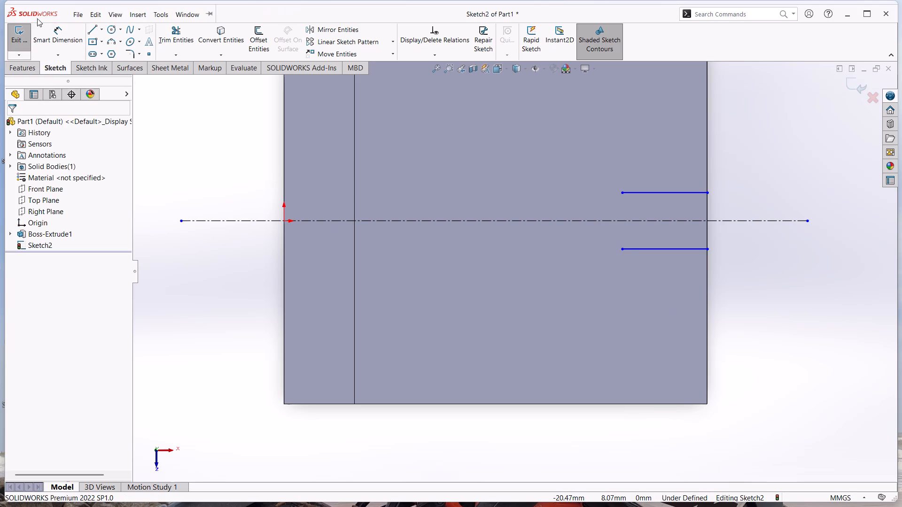
Dimension the slot's lower line 18 mm from the base's lower edge.
{"action": "left_click", "coordinate": [68, 43]}
{"action": "left_click", "coordinate": [685, 250]}
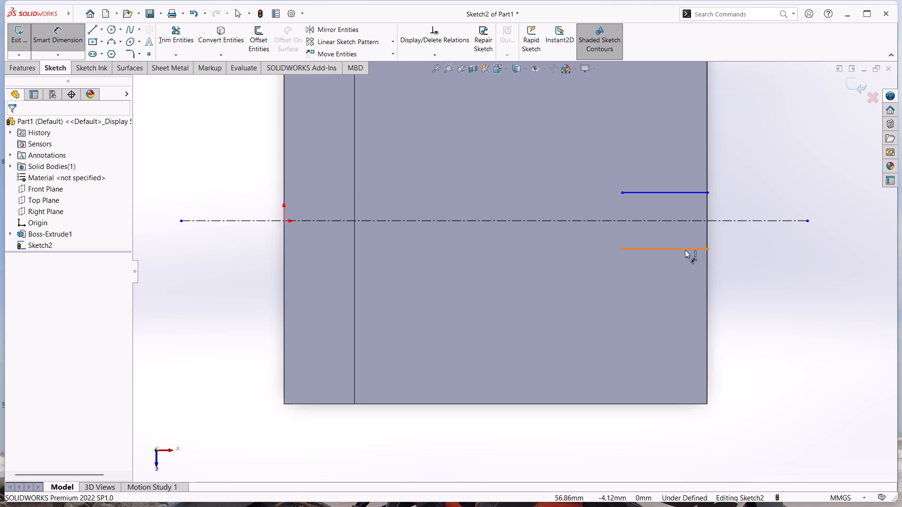
{"action": "left_click", "coordinate": [682, 404]}
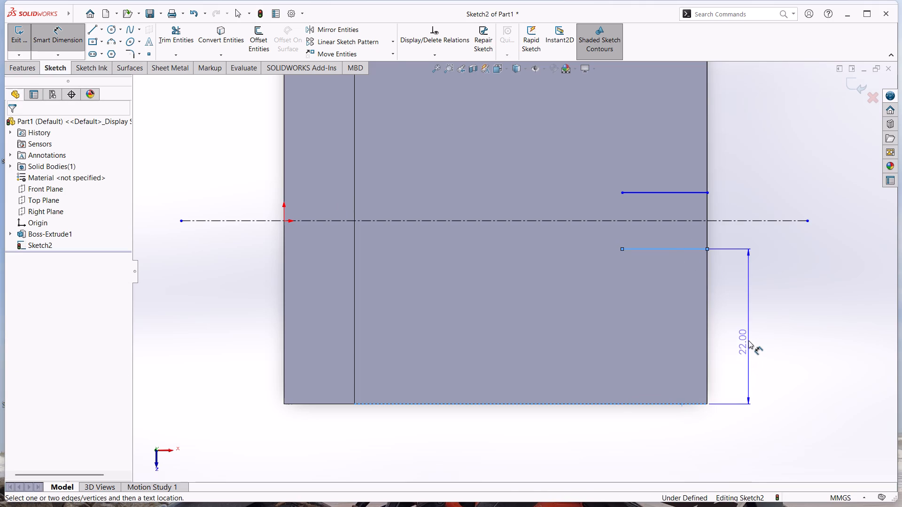
{"action": "left_click", "coordinate": [748, 340]}
{"action": "type", "text": "18"}
{"action": "key", "text": "Return"}
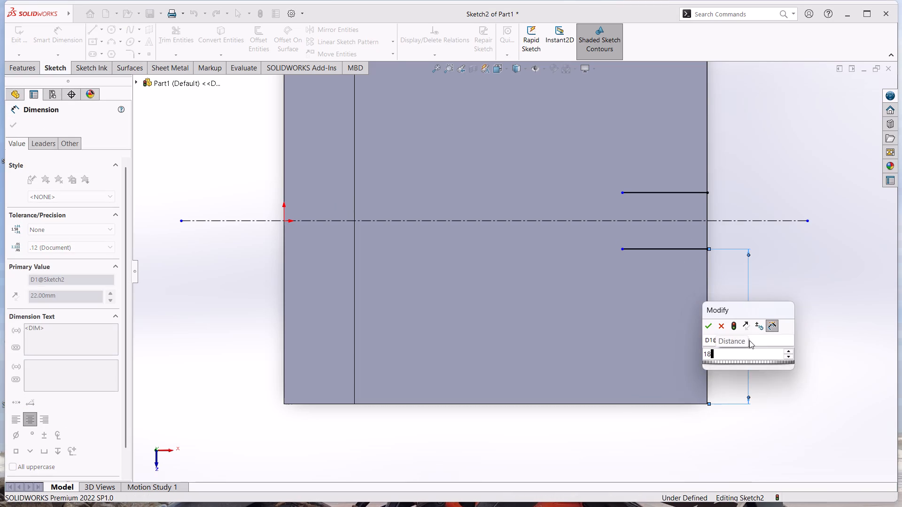
{"action": "left_click", "coordinate": [839, 269]}
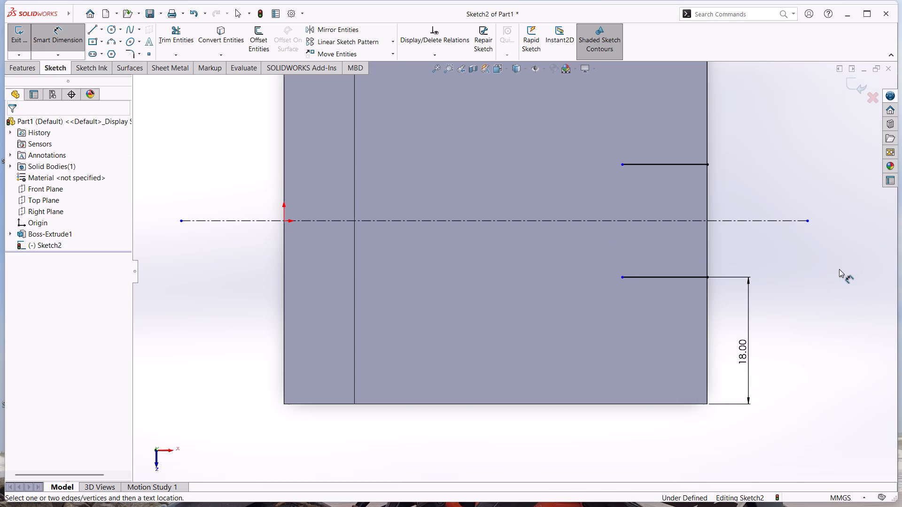
{"action": "key", "text": "Escape"}
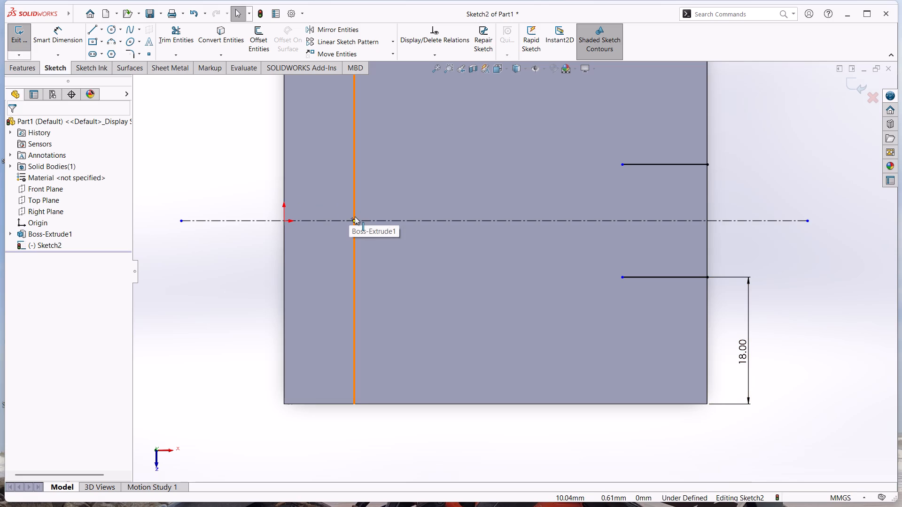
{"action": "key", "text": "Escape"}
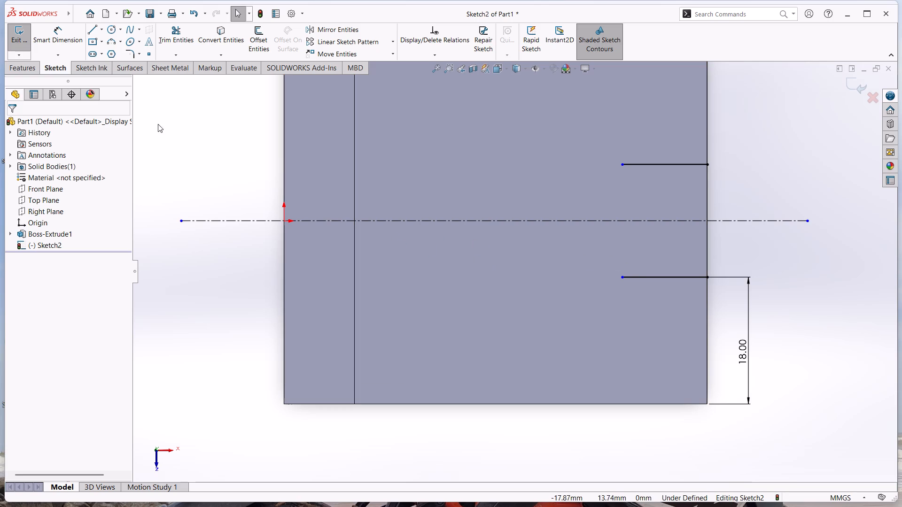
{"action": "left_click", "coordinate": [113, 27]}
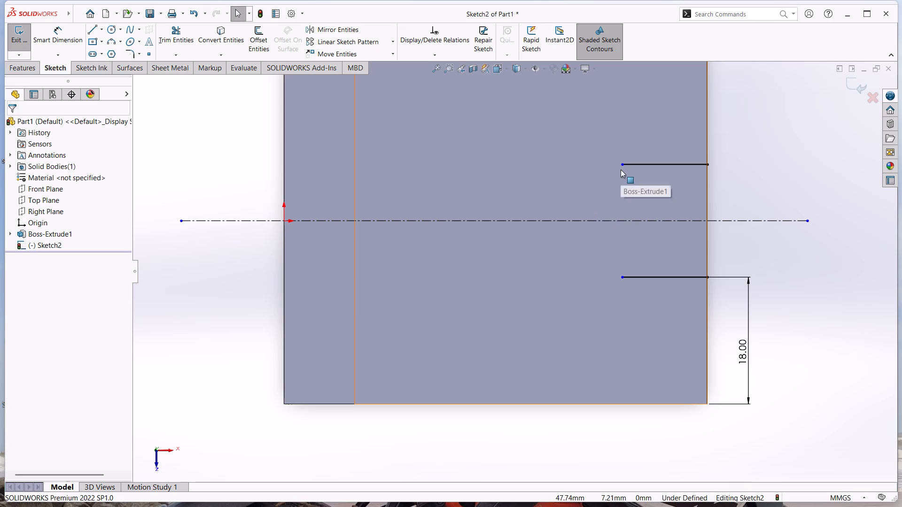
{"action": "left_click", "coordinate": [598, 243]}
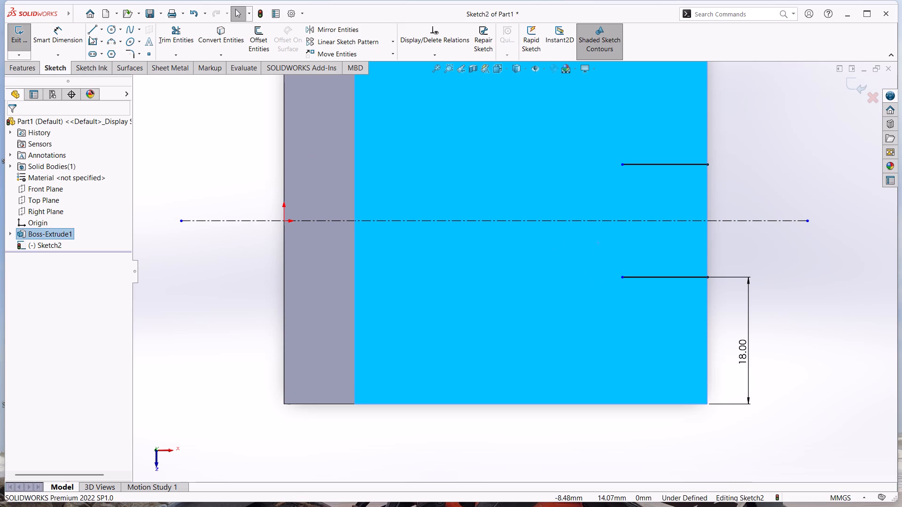
Sketch a circle of about 5.75 mm radius between the slot's two side lines, near their inner ends.
{"action": "left_click", "coordinate": [110, 29]}
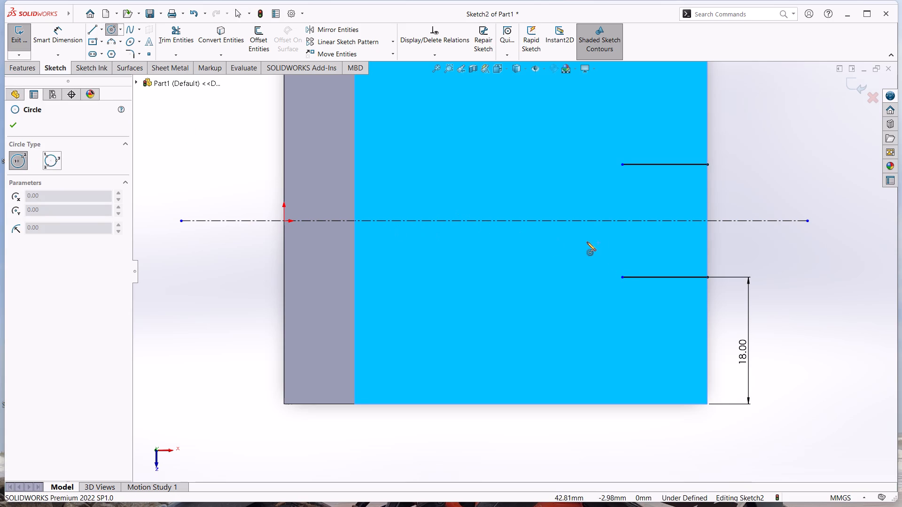
{"action": "left_click", "coordinate": [606, 237]}
{"action": "left_click", "coordinate": [605, 278]}
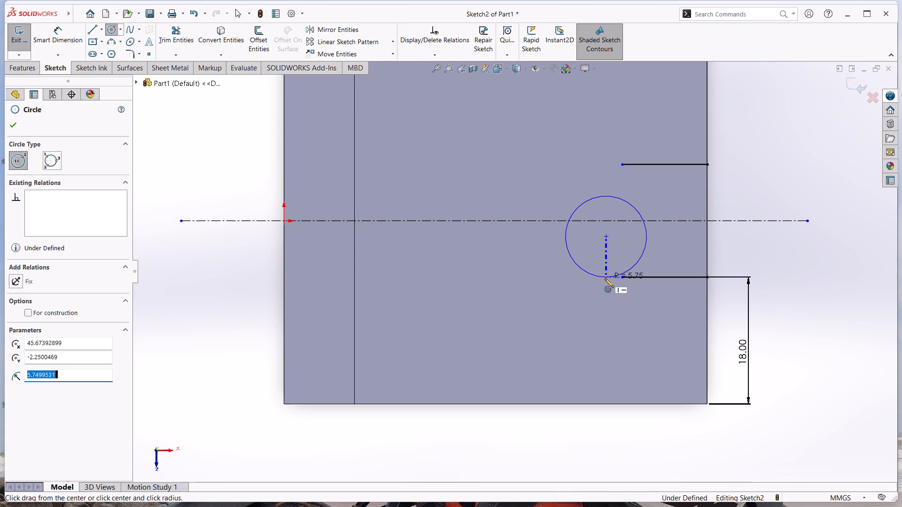
{"action": "key", "text": "Escape"}
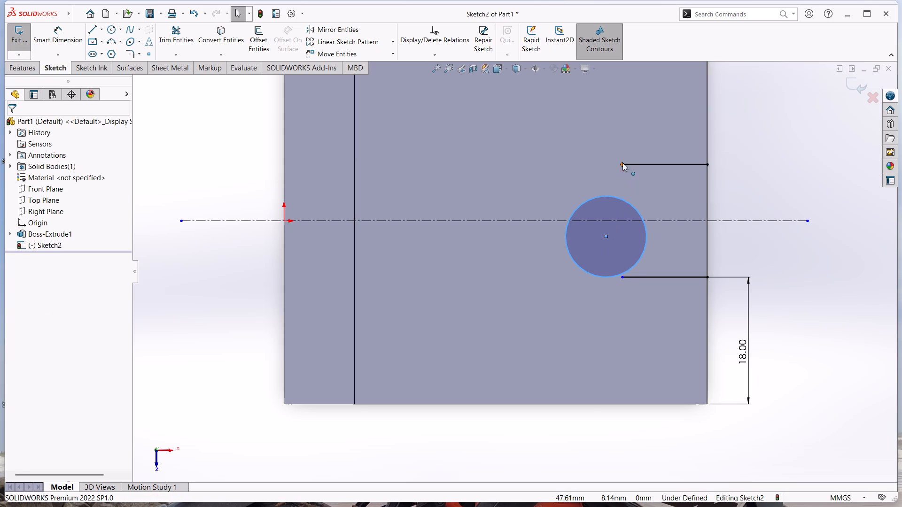
Make the circle tangent to both the upper and the lower side line of the slot.
{"action": "left_click", "coordinate": [626, 166]}
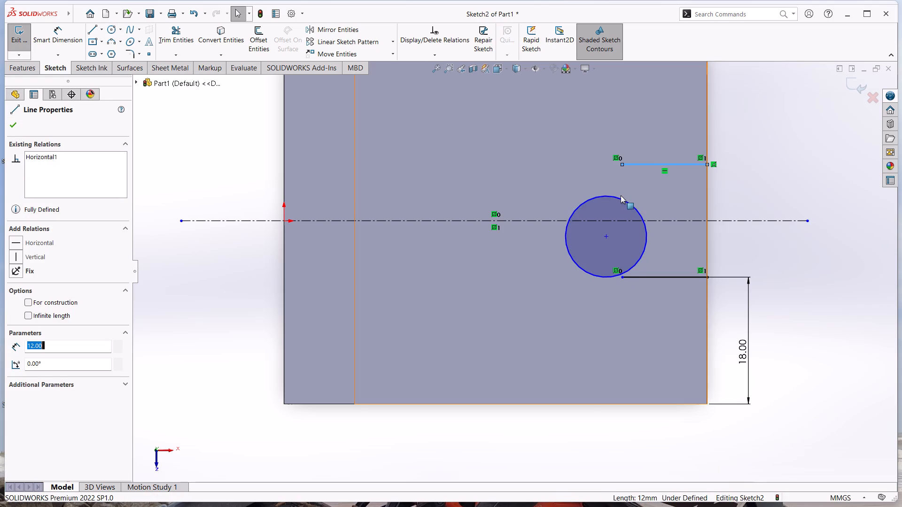
{"action": "left_click", "coordinate": [620, 199], "text": "ctrl"}
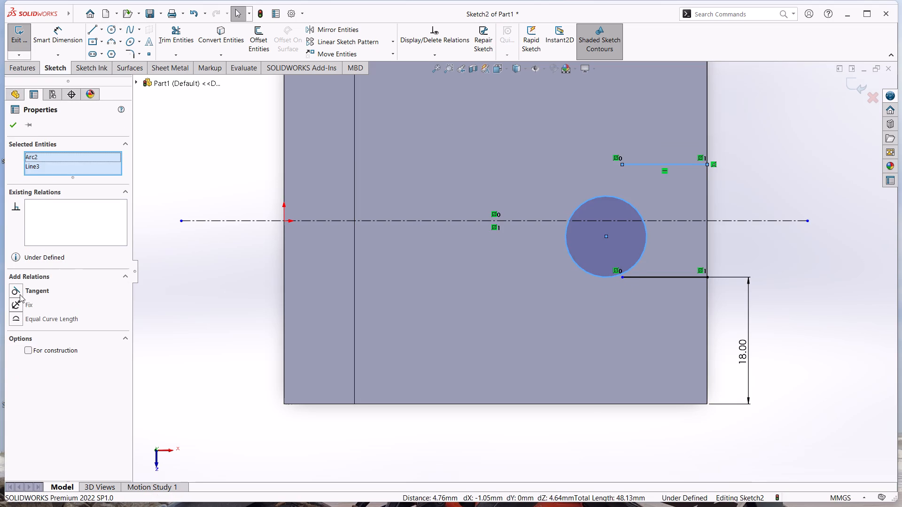
{"action": "left_click", "coordinate": [19, 294]}
{"action": "left_click", "coordinate": [13, 126]}
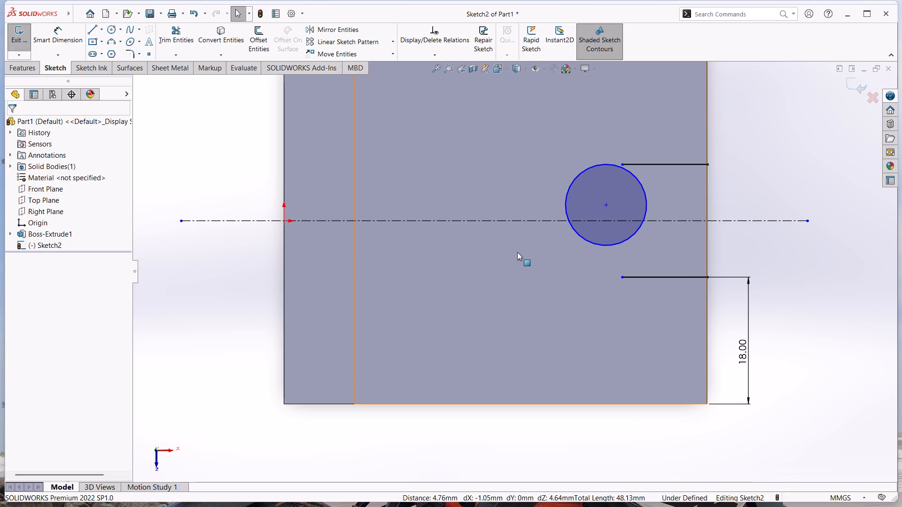
{"action": "left_click", "coordinate": [608, 245]}
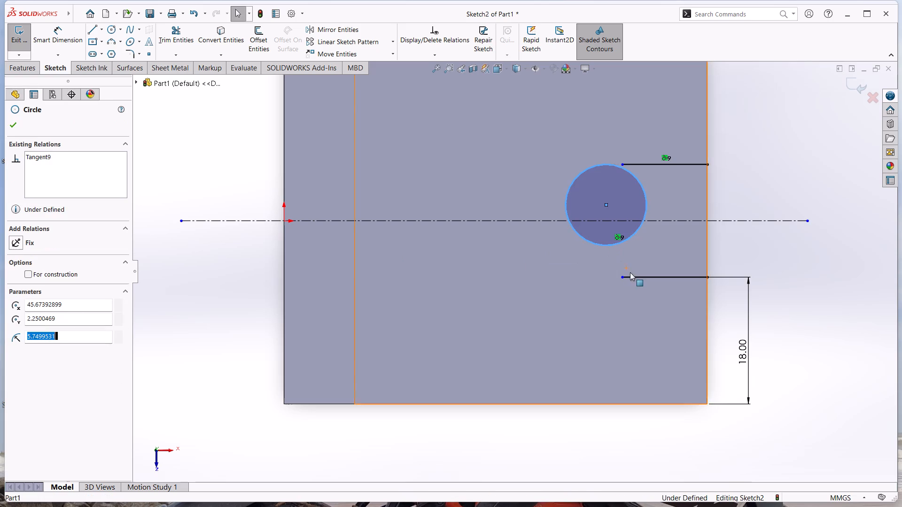
{"action": "left_click", "coordinate": [639, 278], "text": "ctrl"}
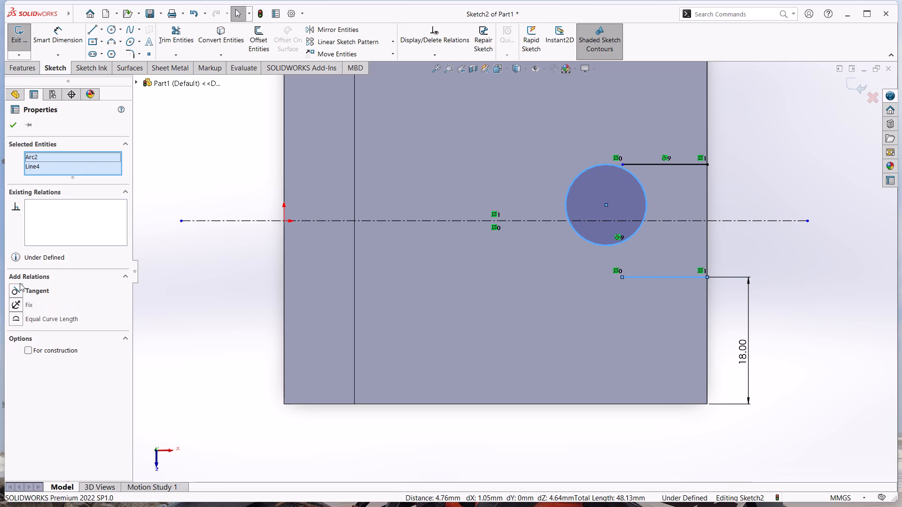
{"action": "left_click", "coordinate": [12, 290]}
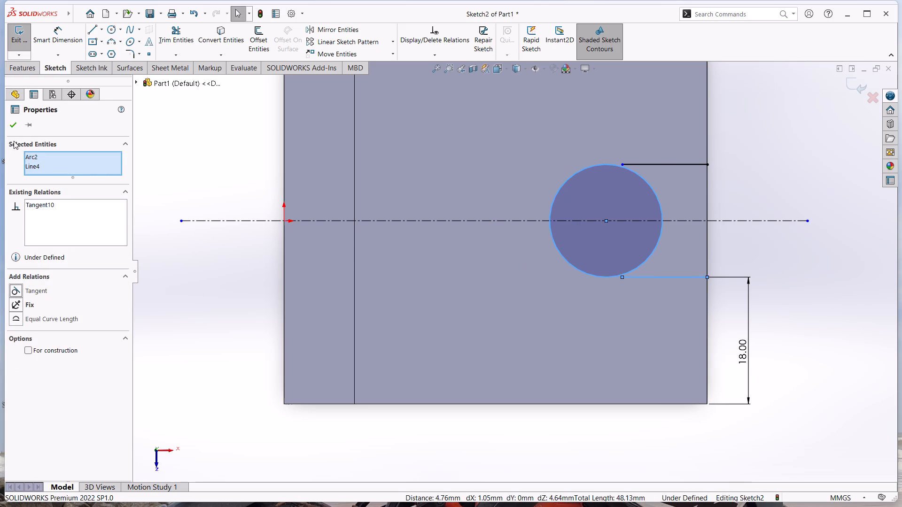
{"action": "left_click", "coordinate": [20, 127]}
{"action": "scroll", "coordinate": [725, 200], "scroll_direction": "down", "scroll_amount": 2}
{"action": "scroll", "coordinate": [587, 188], "scroll_direction": "down", "scroll_amount": 1}
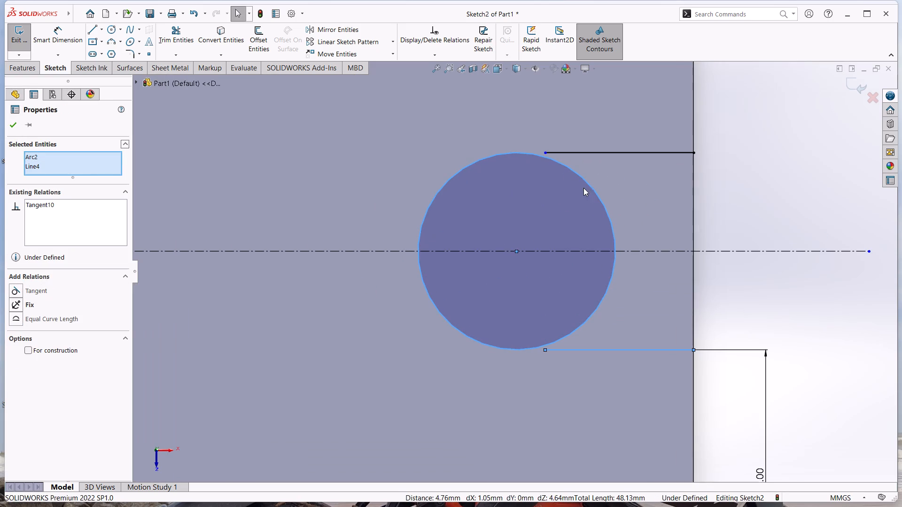
{"action": "scroll", "coordinate": [560, 165], "scroll_direction": "down", "scroll_amount": 3}
{"action": "left_click", "coordinate": [812, 206]}
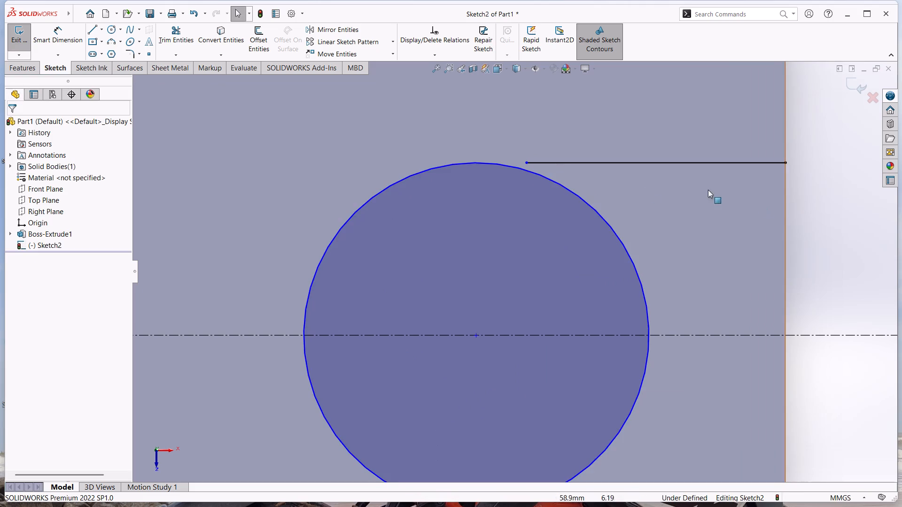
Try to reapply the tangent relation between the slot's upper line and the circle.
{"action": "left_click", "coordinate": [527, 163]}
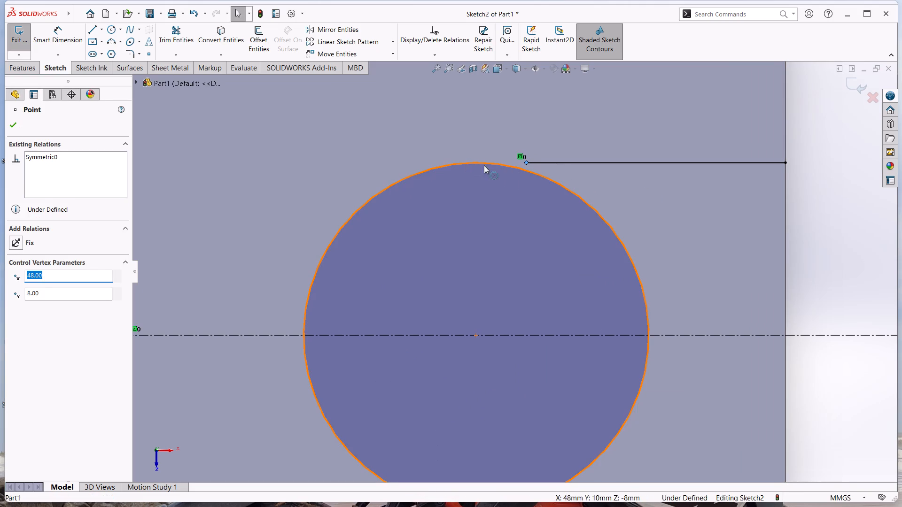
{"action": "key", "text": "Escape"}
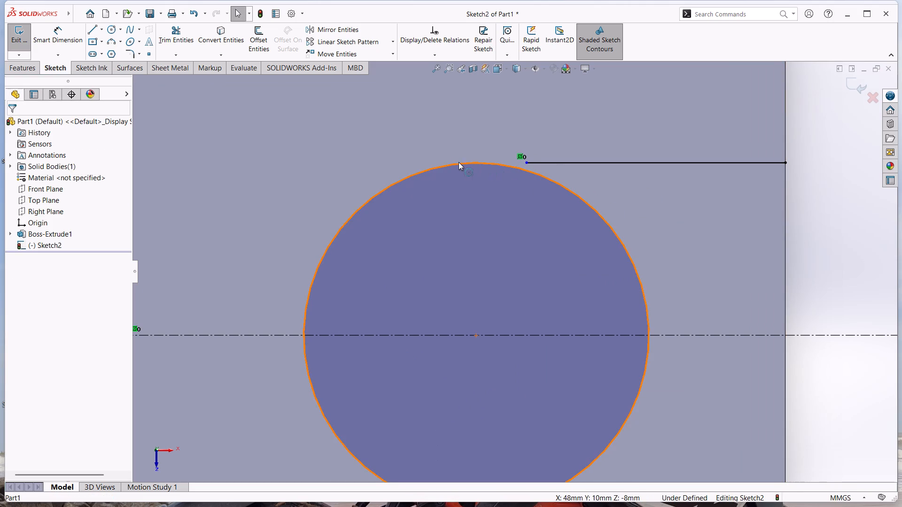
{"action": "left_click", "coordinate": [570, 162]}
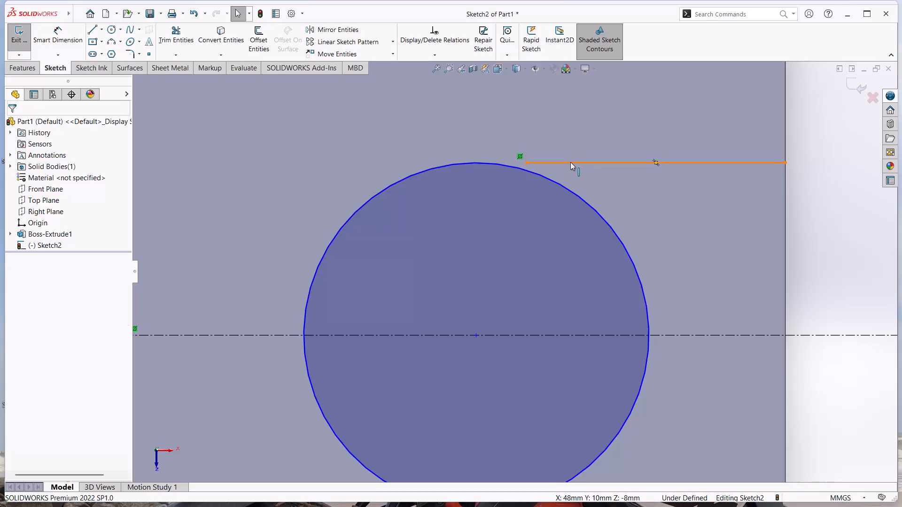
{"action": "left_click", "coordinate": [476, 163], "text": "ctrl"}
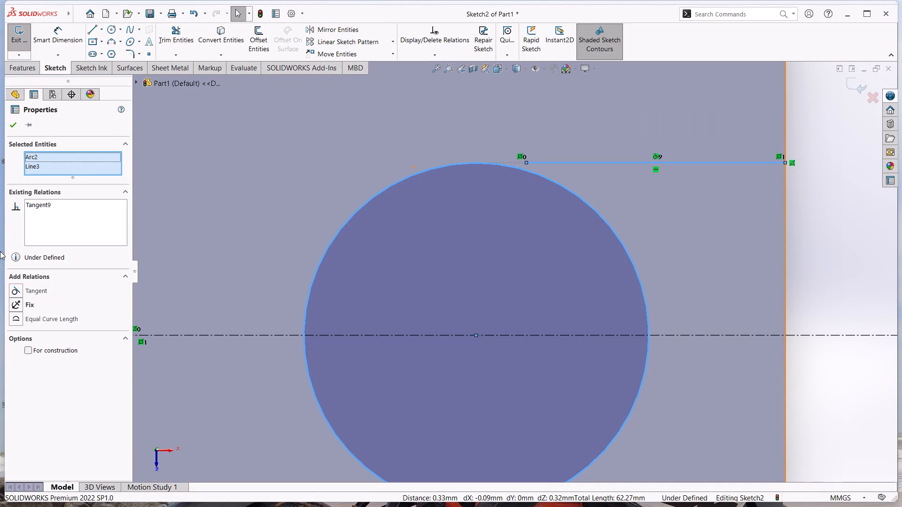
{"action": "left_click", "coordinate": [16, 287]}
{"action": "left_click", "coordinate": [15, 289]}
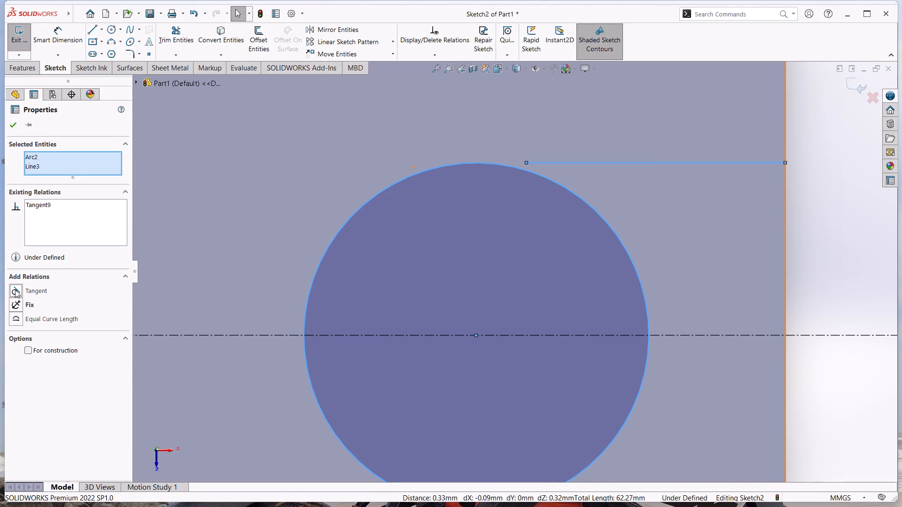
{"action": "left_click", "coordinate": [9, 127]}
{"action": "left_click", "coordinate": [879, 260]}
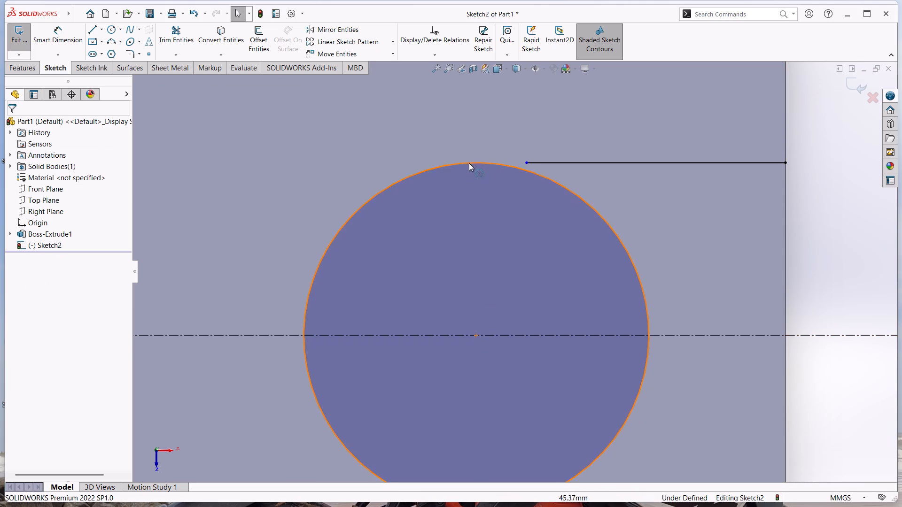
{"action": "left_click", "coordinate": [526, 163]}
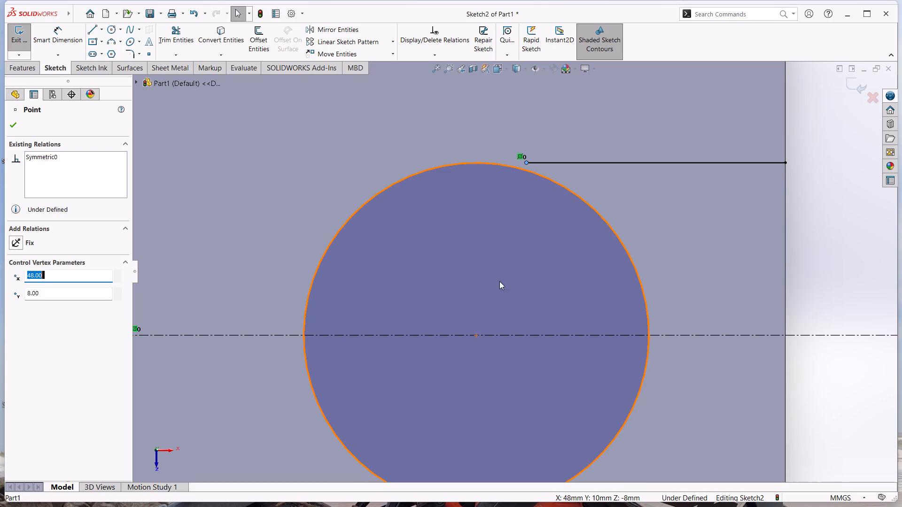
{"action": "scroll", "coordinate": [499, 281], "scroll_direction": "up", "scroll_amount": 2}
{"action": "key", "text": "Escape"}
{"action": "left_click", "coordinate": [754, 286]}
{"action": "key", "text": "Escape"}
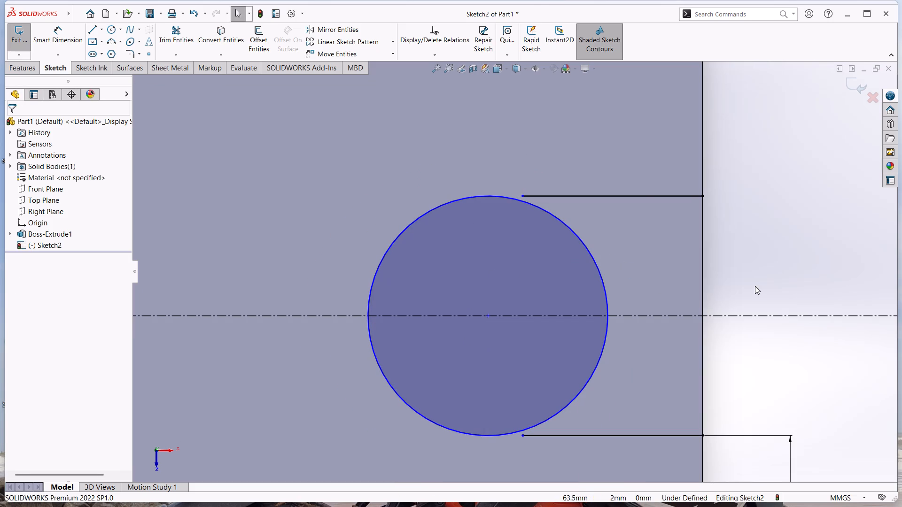
Delete the slot's upper side line.
{"action": "left_click", "coordinate": [647, 195]}
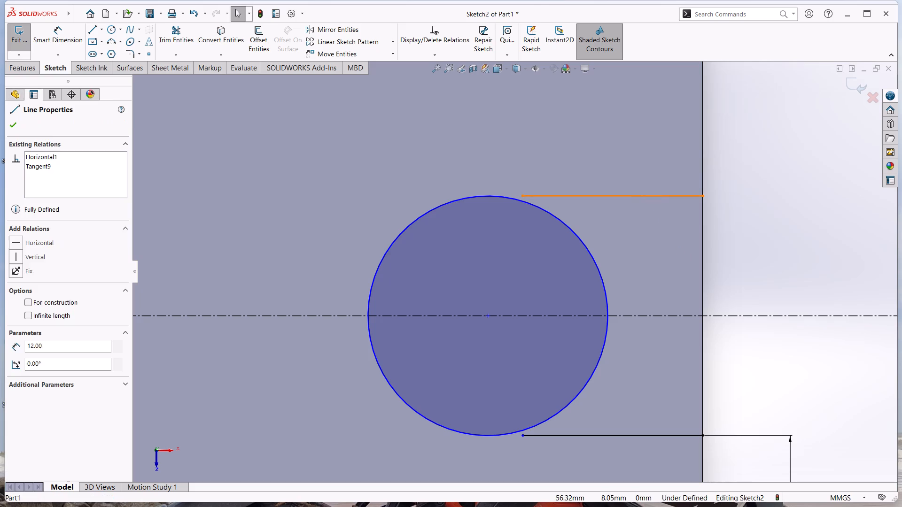
{"action": "key", "text": "Delete"}
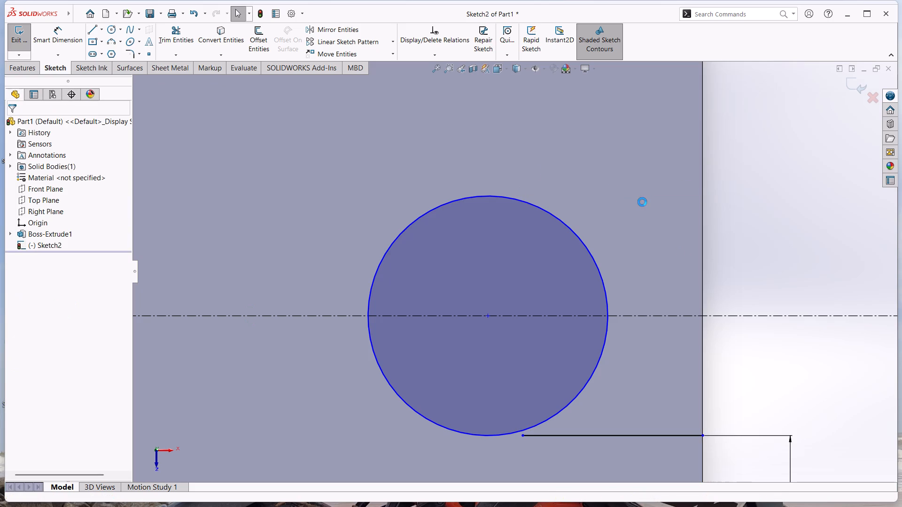
{"action": "left_click", "coordinate": [273, 125]}
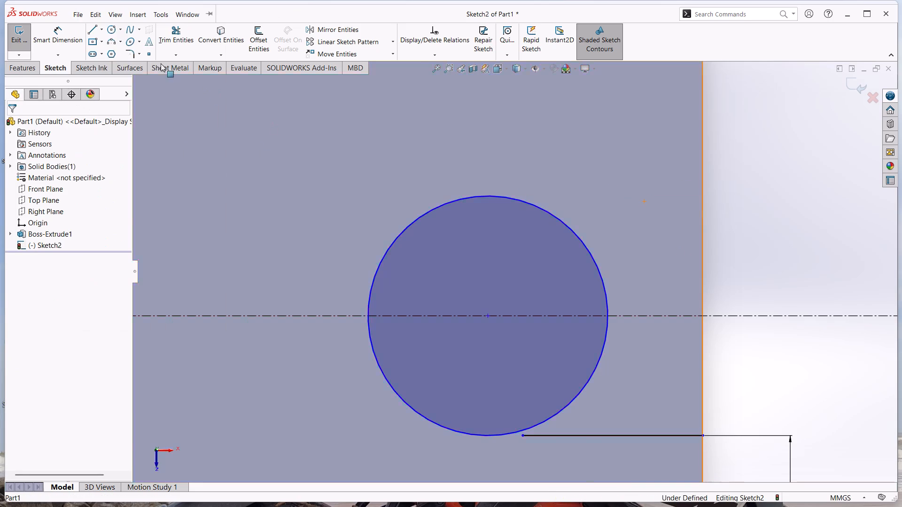
Draw a horizontal line from the circle's topmost point to the base's right edge as the slot's new upper side.
{"action": "left_click", "coordinate": [96, 30]}
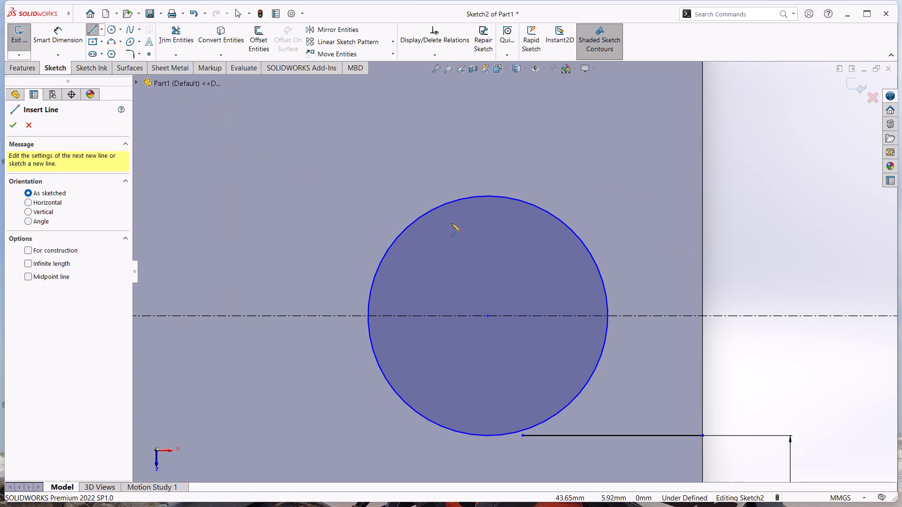
{"action": "left_click", "coordinate": [488, 197]}
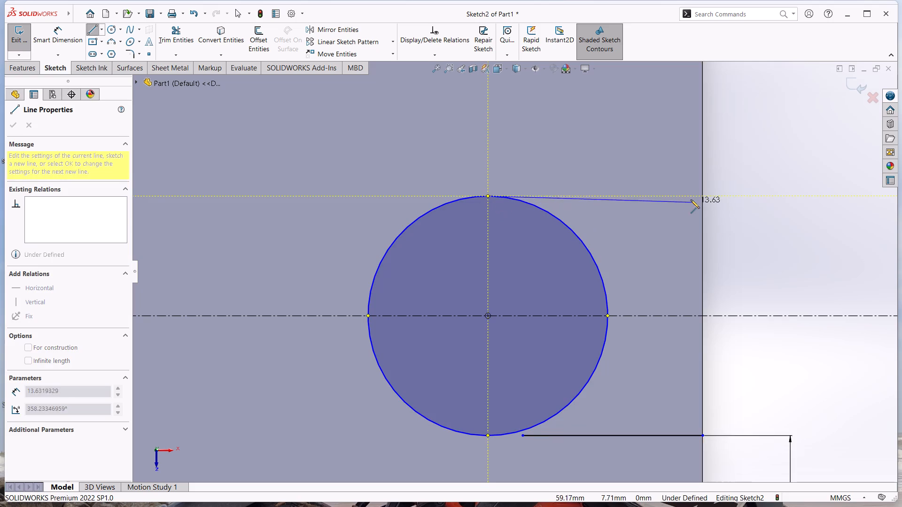
{"action": "left_click", "coordinate": [702, 196]}
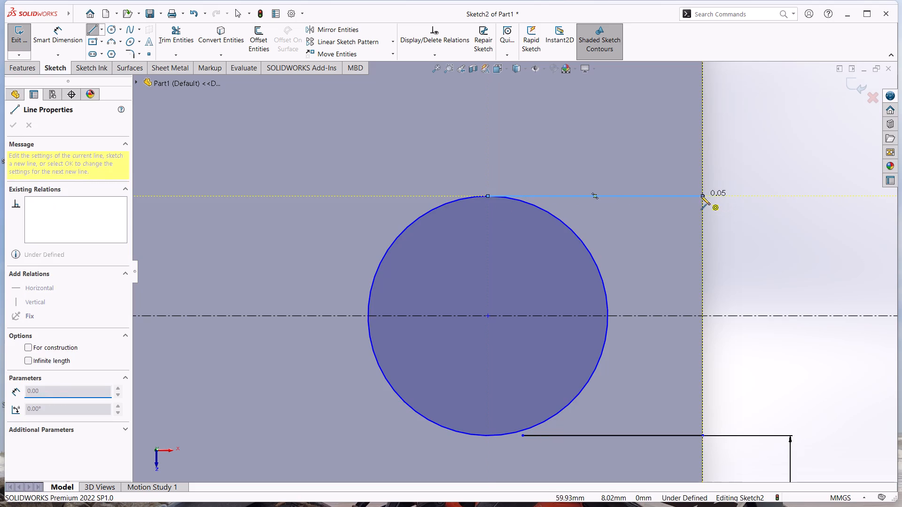
{"action": "key", "text": "Escape"}
{"action": "key", "text": "Escape"}
{"action": "left_click", "coordinate": [742, 235]}
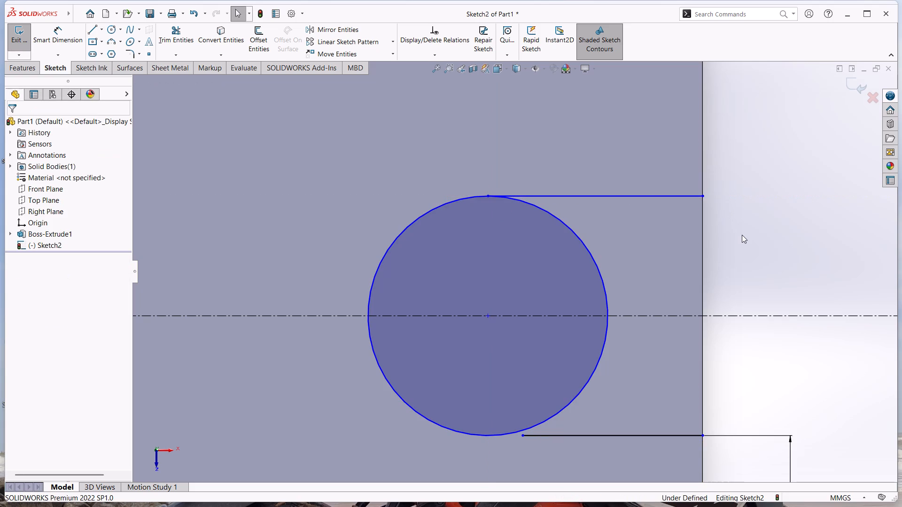
{"action": "key", "text": "Escape"}
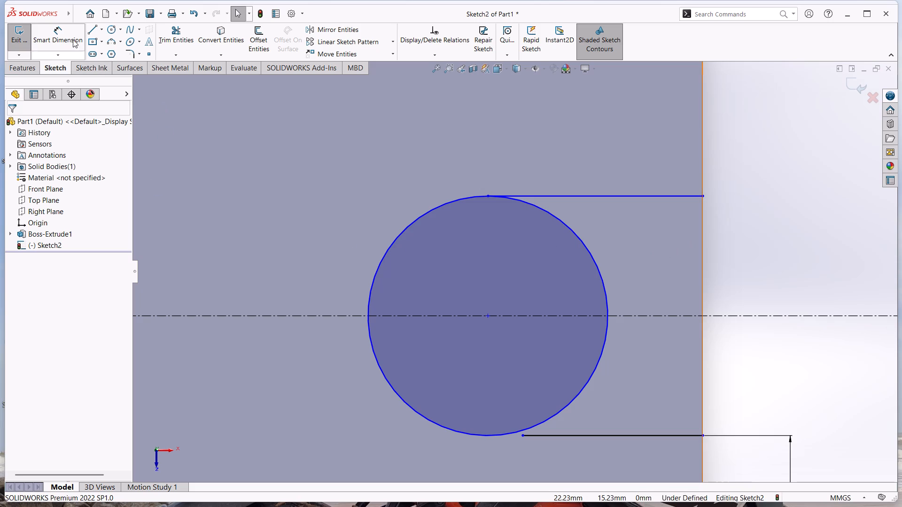
Dimension the circle's diameter.
{"action": "left_click", "coordinate": [67, 34]}
{"action": "left_click", "coordinate": [392, 244]}
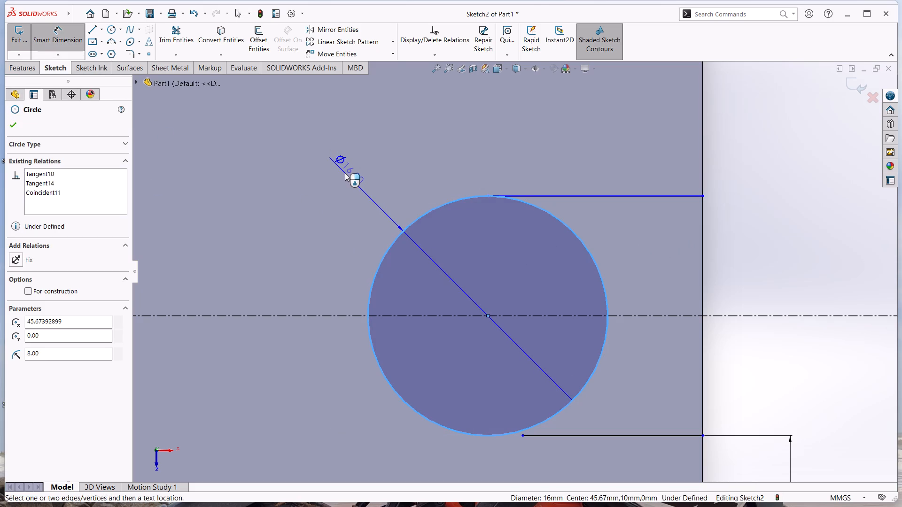
{"action": "left_click", "coordinate": [345, 174]}
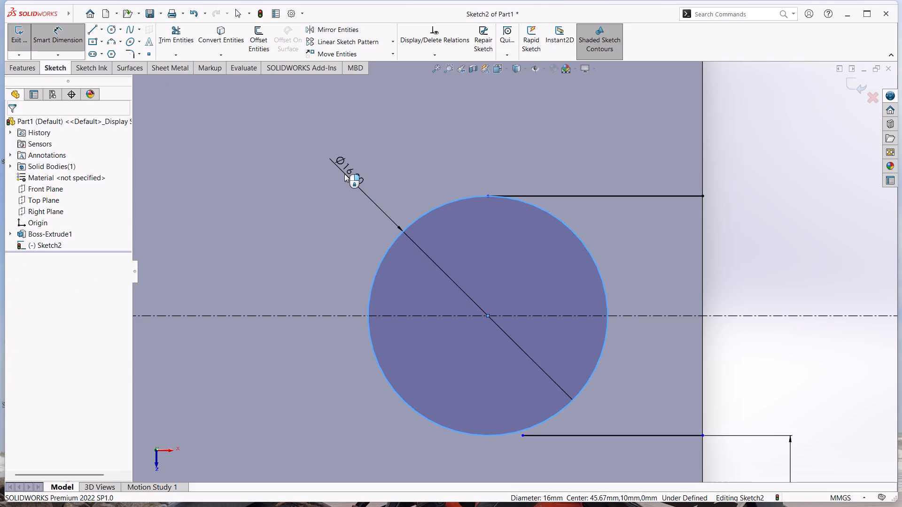
{"action": "key", "text": "Escape"}
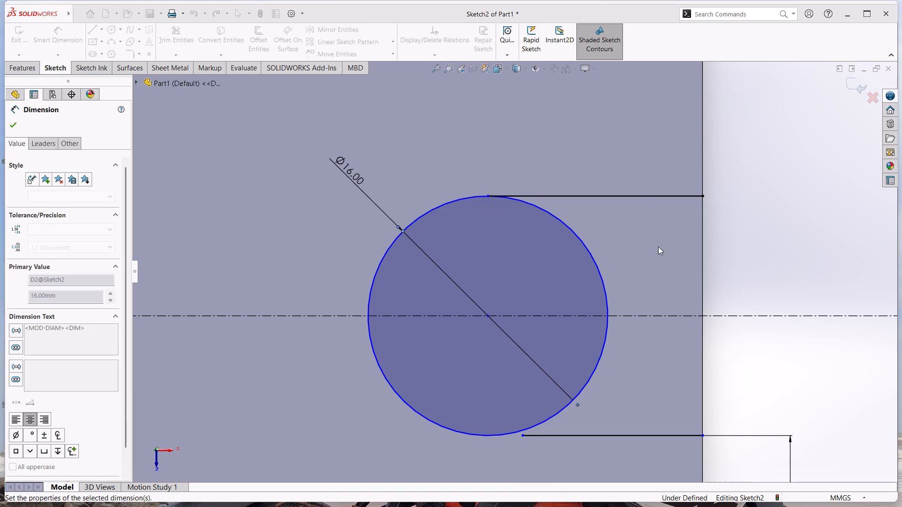
{"action": "left_click", "coordinate": [801, 330]}
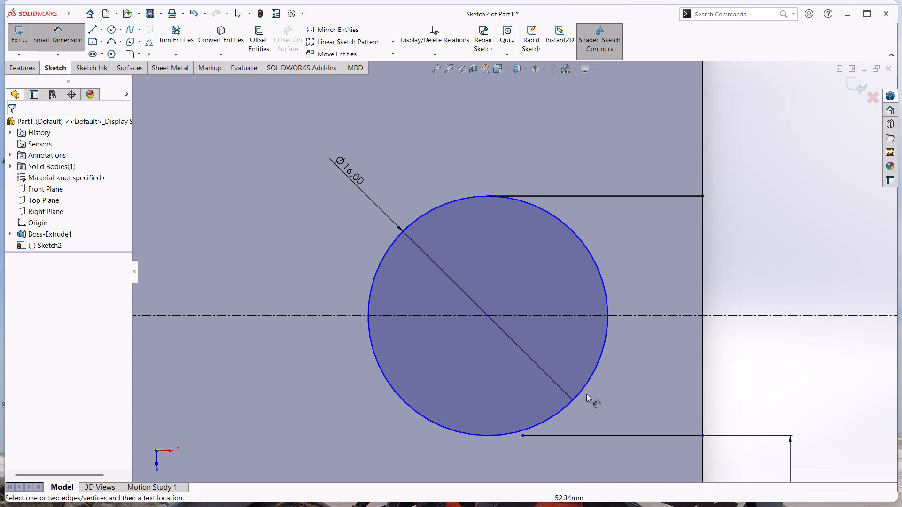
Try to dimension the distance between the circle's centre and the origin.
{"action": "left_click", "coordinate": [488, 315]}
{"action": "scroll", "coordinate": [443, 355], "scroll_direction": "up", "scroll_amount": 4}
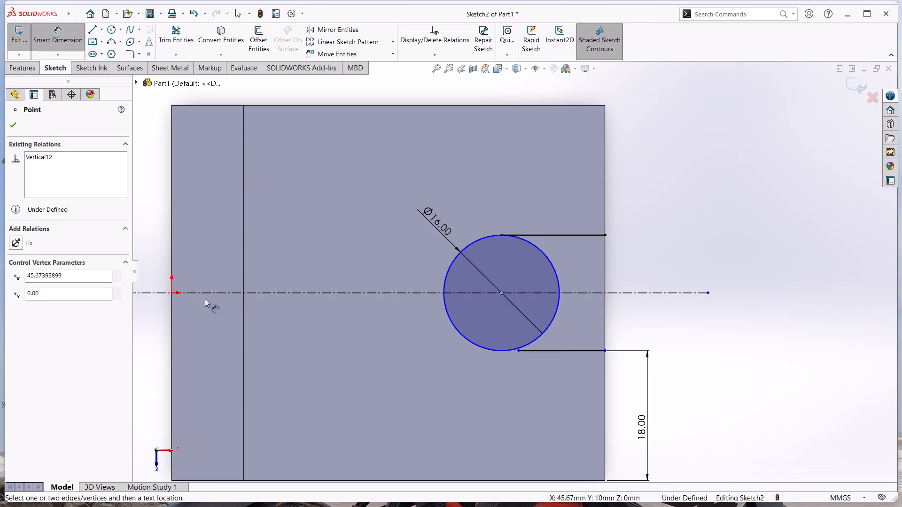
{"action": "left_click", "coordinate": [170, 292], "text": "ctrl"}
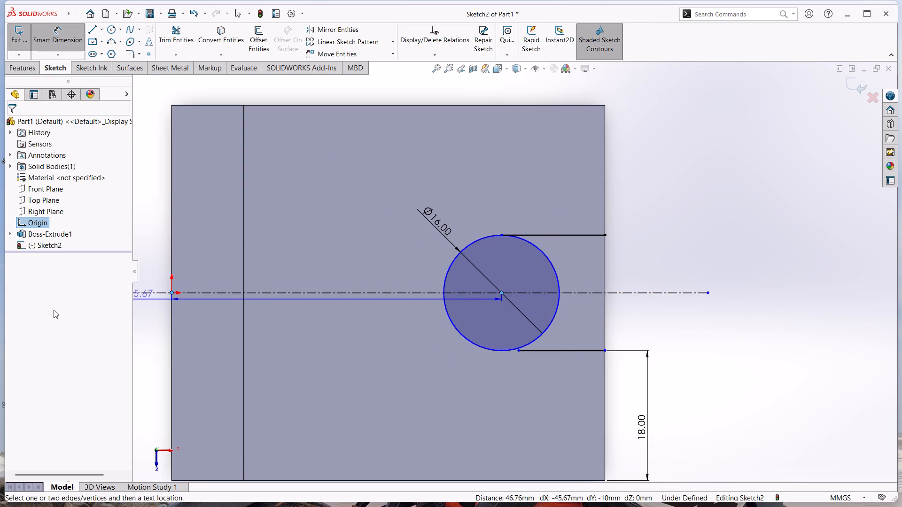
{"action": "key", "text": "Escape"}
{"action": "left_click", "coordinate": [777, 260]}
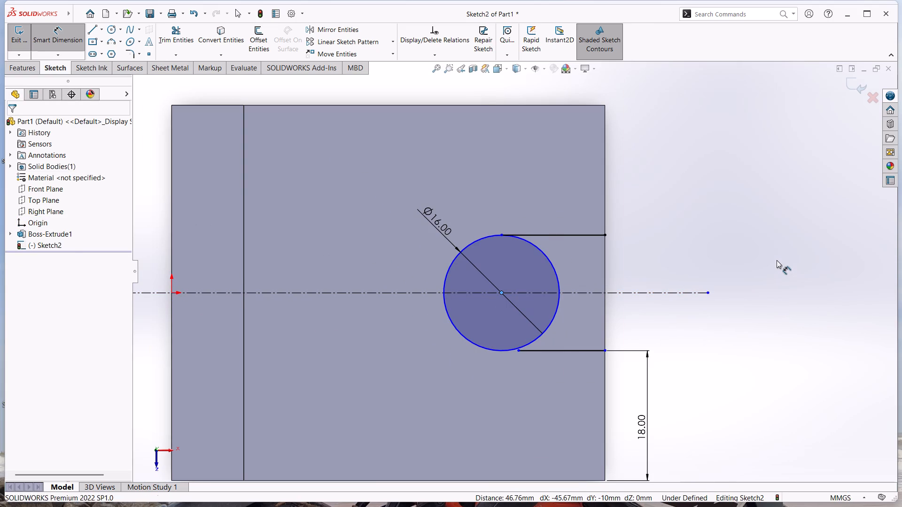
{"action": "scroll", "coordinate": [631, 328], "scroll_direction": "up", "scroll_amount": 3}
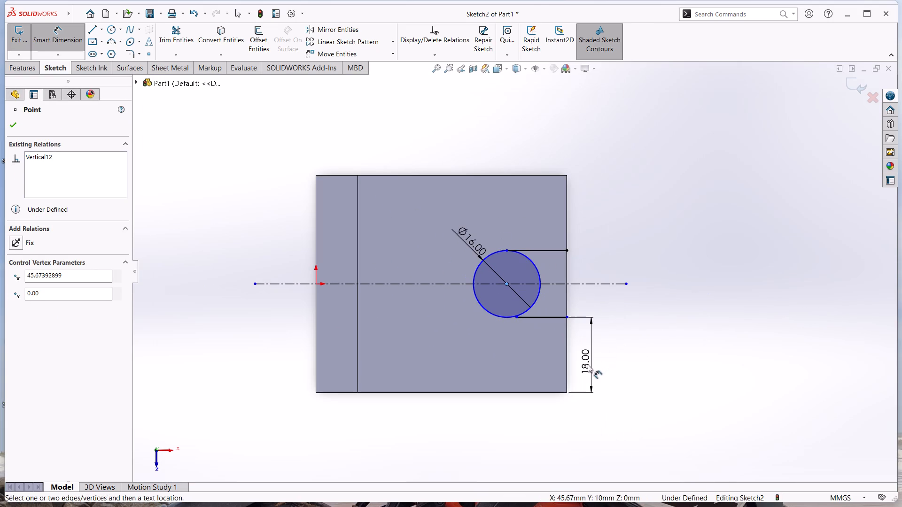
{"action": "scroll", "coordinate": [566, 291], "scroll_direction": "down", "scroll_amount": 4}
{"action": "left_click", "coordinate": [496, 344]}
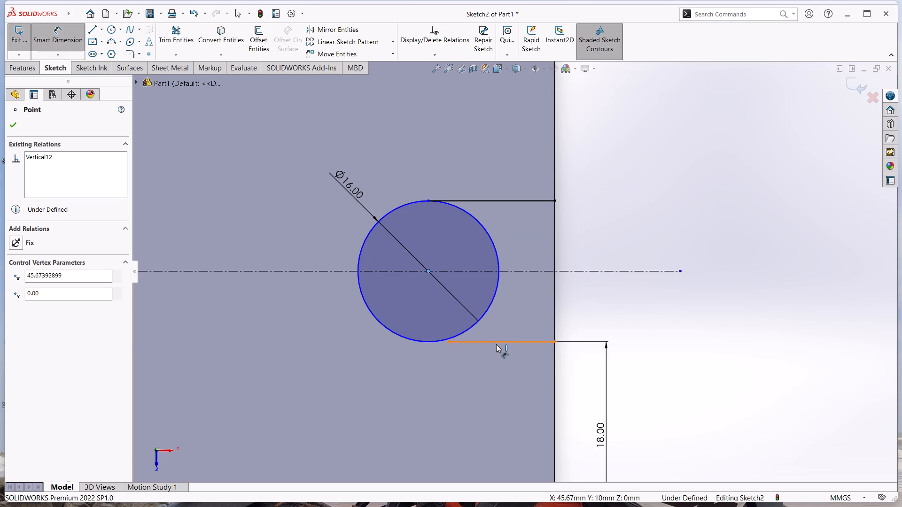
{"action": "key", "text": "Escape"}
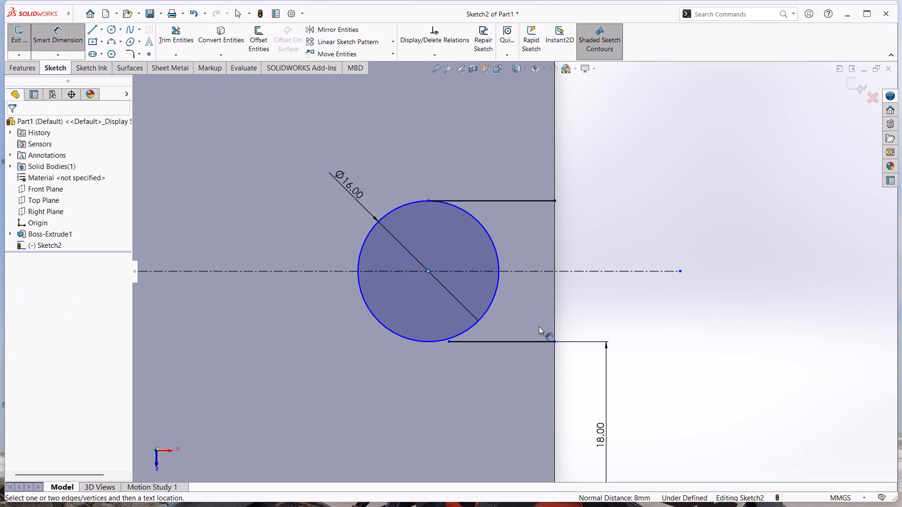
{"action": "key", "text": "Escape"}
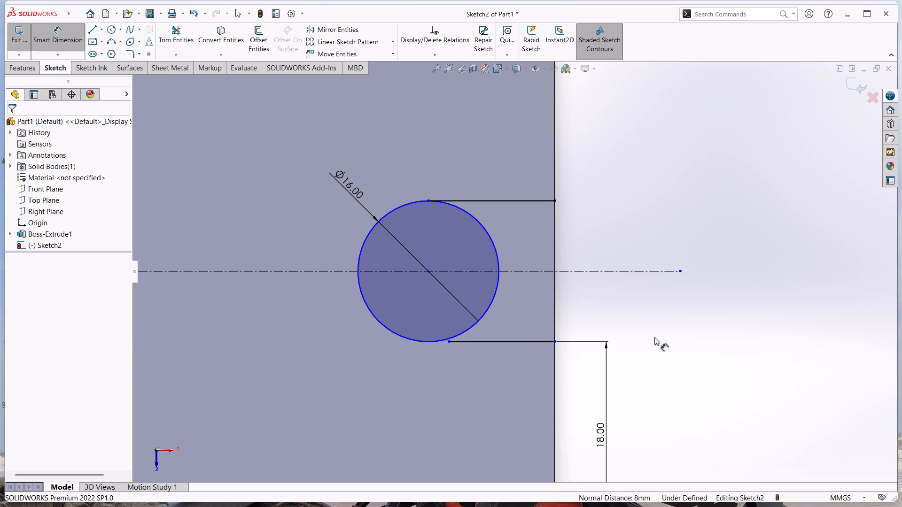
Dimension the circle's centre 12 mm from the base's right edge, placing the dimension below the base.
{"action": "left_click", "coordinate": [428, 270]}
{"action": "left_click", "coordinate": [555, 243]}
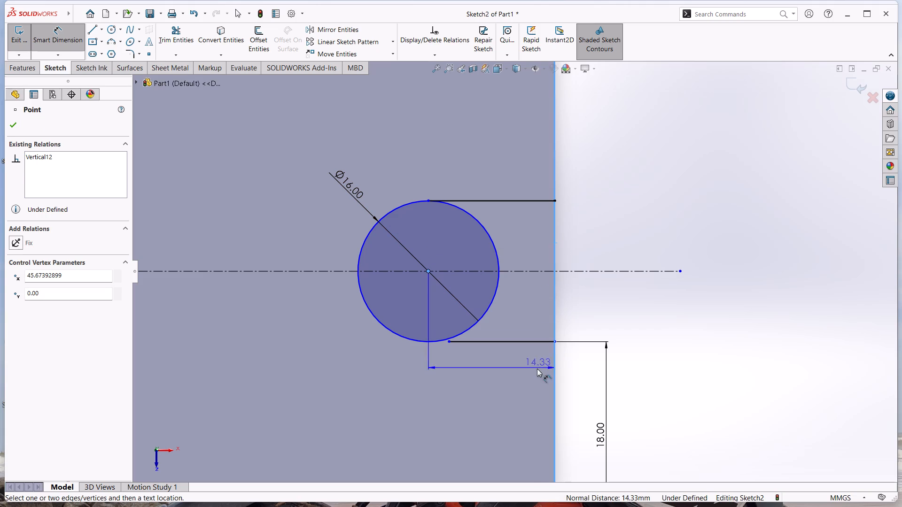
{"action": "scroll", "coordinate": [537, 369], "scroll_direction": "up", "scroll_amount": 4}
{"action": "scroll", "coordinate": [516, 390], "scroll_direction": "down", "scroll_amount": 4}
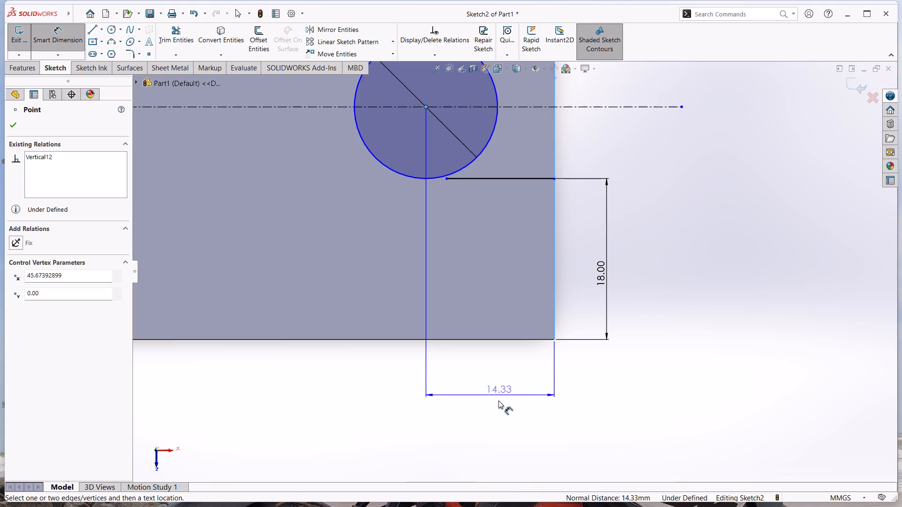
{"action": "left_click", "coordinate": [498, 400]}
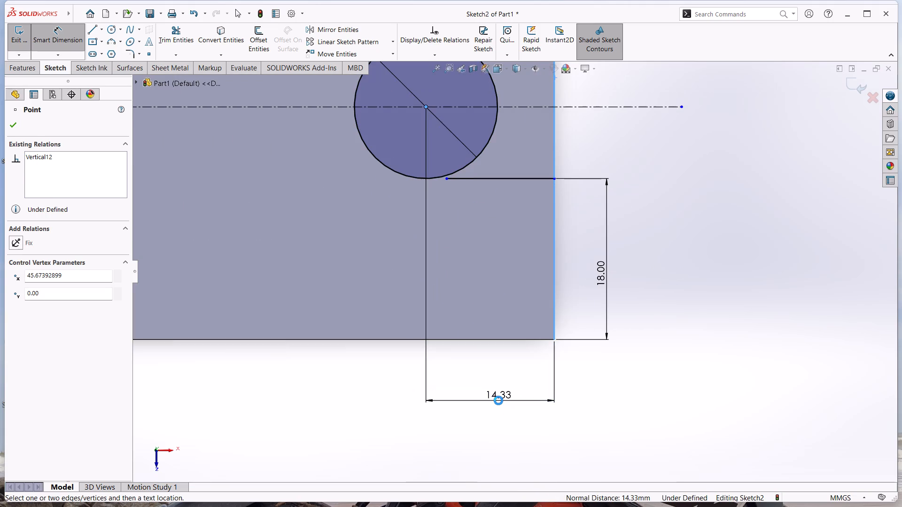
{"action": "type", "text": "12"}
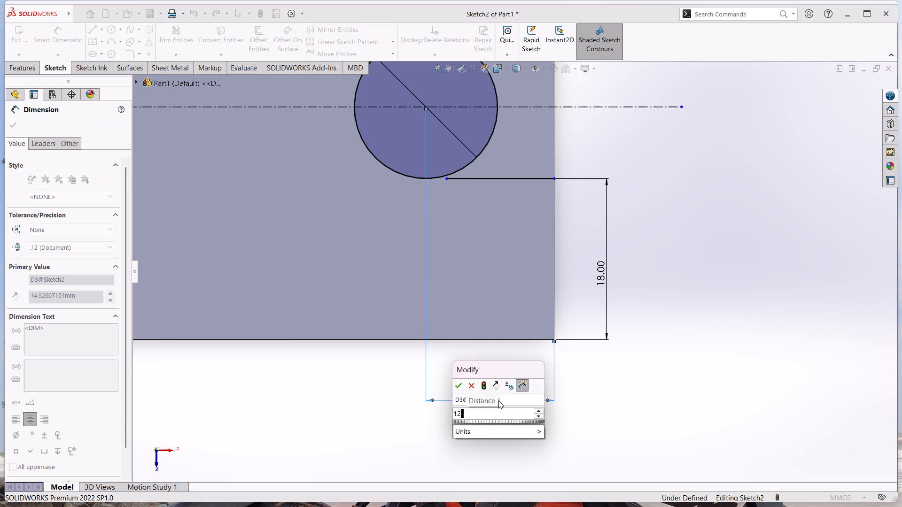
{"action": "key", "text": "Return"}
{"action": "left_click", "coordinate": [625, 415]}
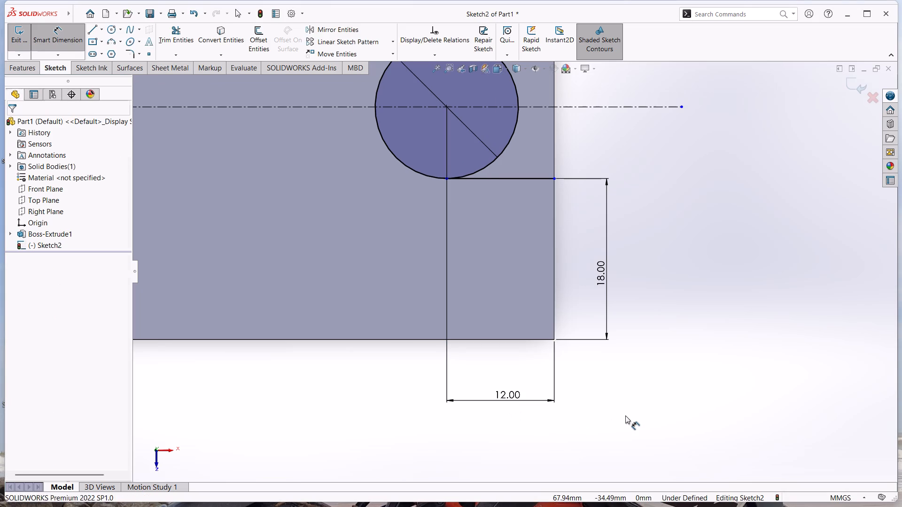
{"action": "key", "text": "Escape"}
Trim away both quarter arcs of the circle's right half to leave a rounded open slot, and exit the sketch.
{"action": "scroll", "coordinate": [557, 333], "scroll_direction": "up", "scroll_amount": 3}
{"action": "scroll", "coordinate": [526, 198], "scroll_direction": "down", "scroll_amount": 4}
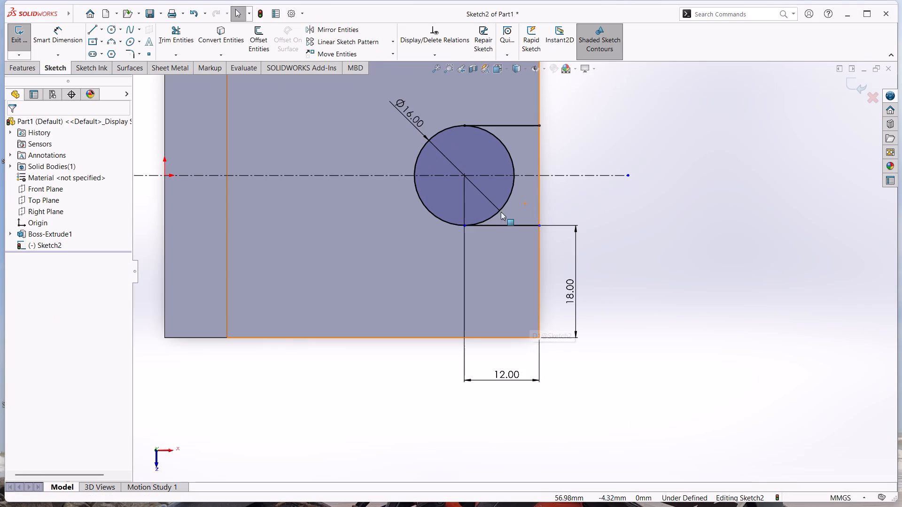
{"action": "left_click", "coordinate": [184, 38]}
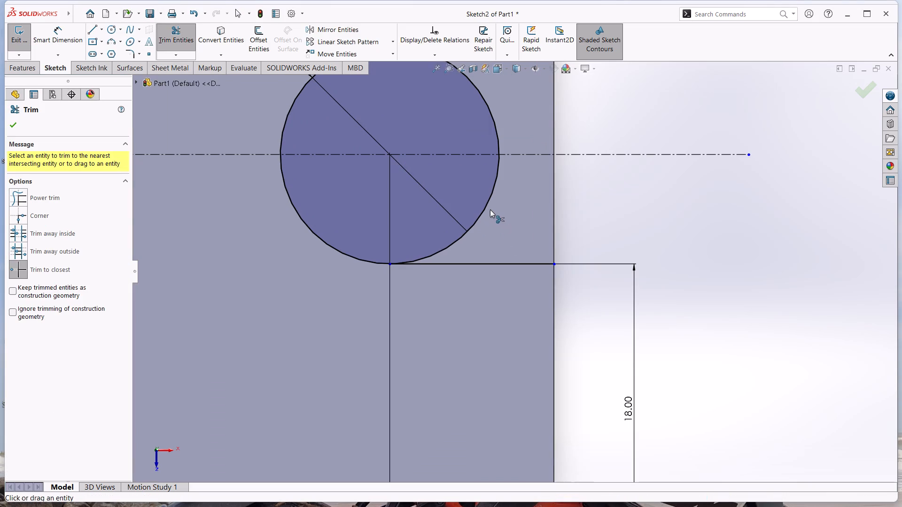
{"action": "left_click", "coordinate": [488, 202]}
{"action": "scroll", "coordinate": [486, 202], "scroll_direction": "up", "scroll_amount": 5}
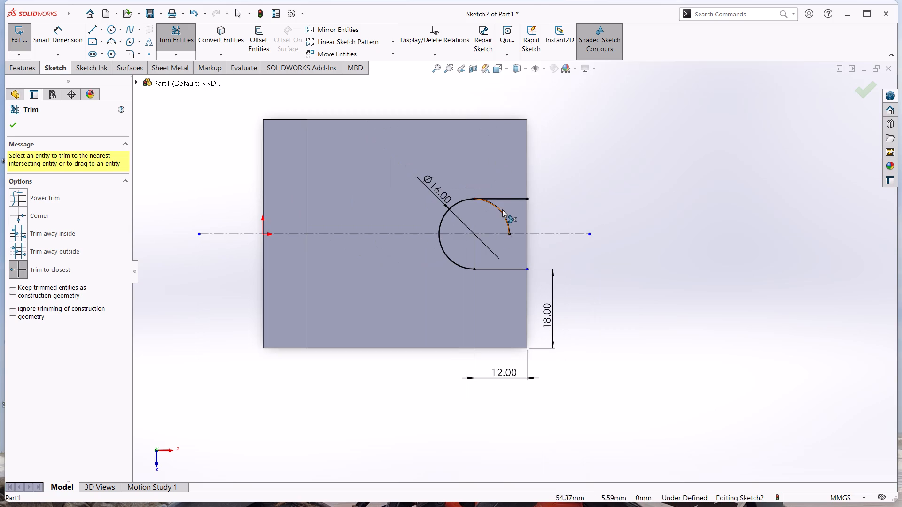
{"action": "left_click", "coordinate": [502, 212]}
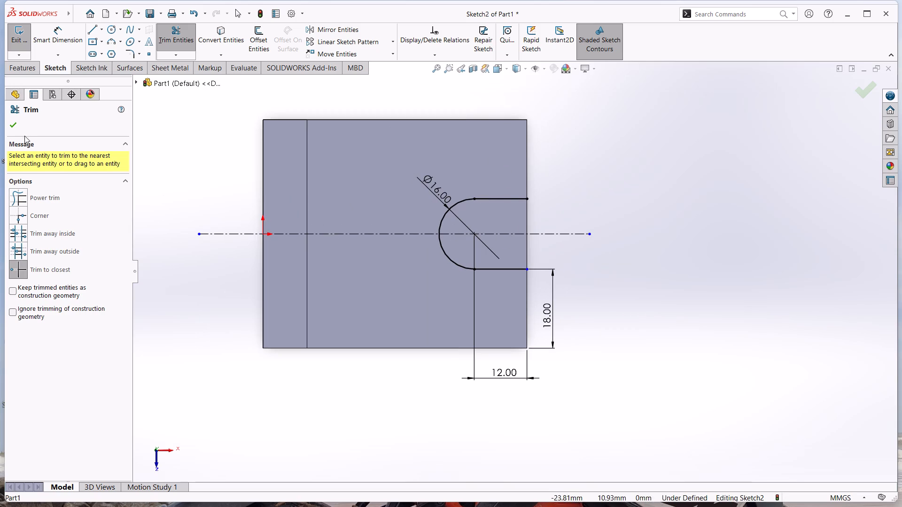
{"action": "left_click", "coordinate": [16, 126]}
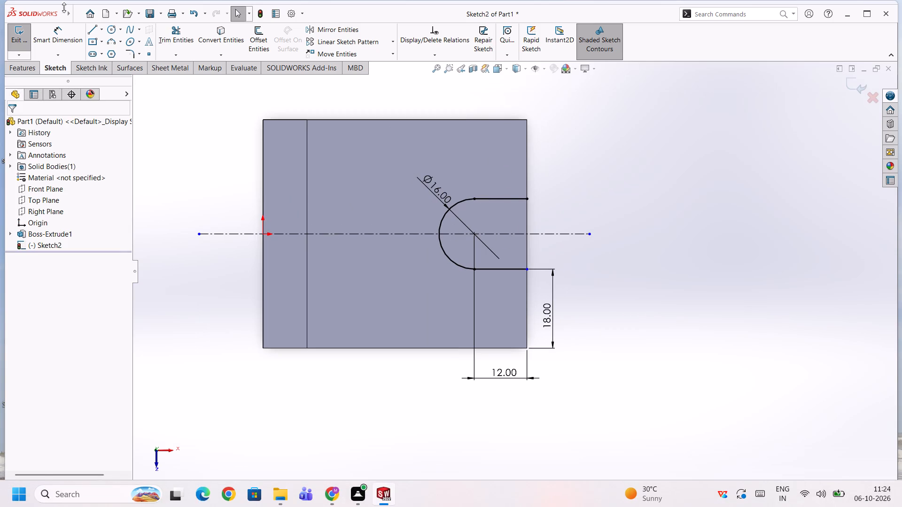
{"action": "left_click", "coordinate": [18, 35]}
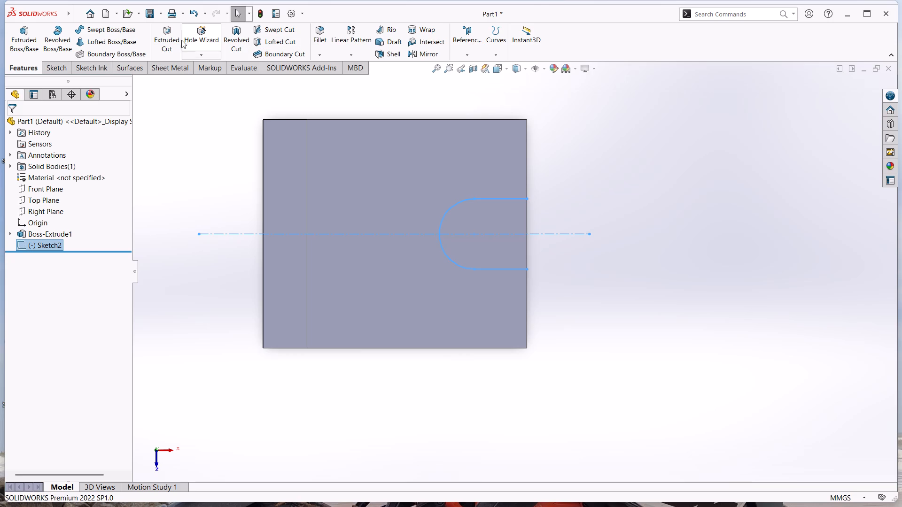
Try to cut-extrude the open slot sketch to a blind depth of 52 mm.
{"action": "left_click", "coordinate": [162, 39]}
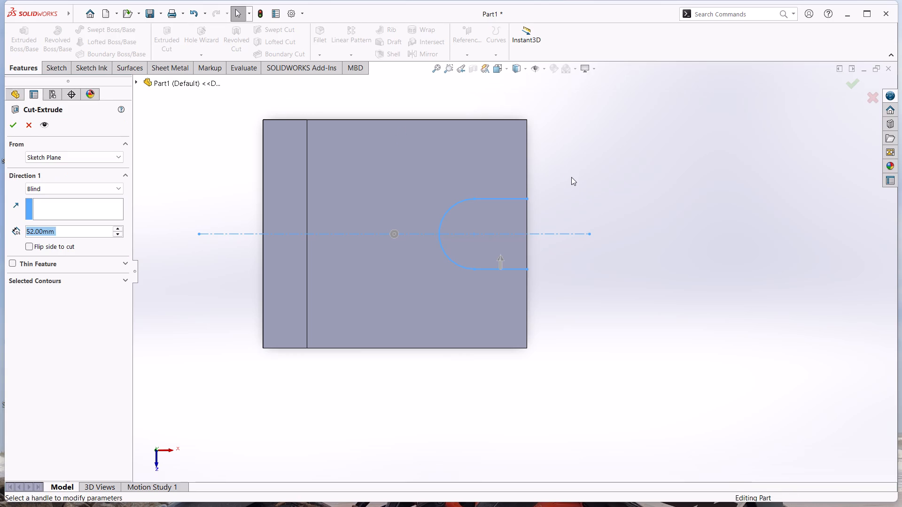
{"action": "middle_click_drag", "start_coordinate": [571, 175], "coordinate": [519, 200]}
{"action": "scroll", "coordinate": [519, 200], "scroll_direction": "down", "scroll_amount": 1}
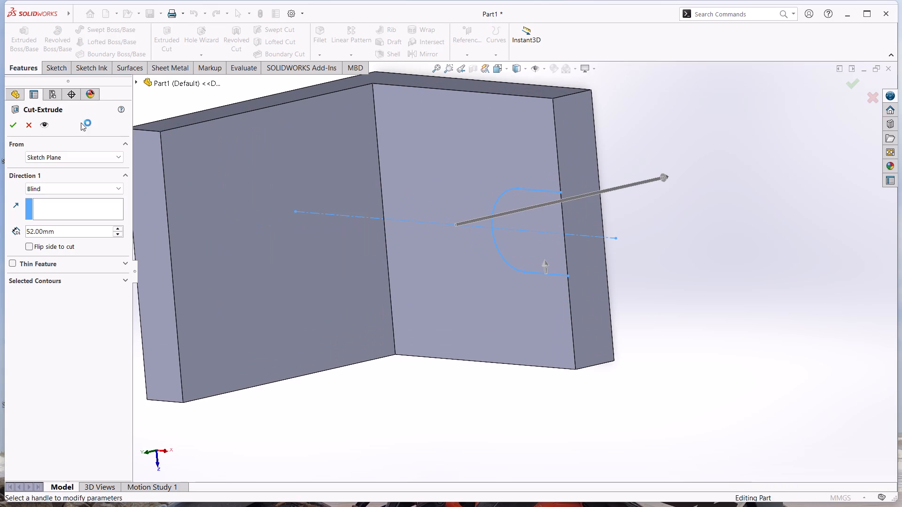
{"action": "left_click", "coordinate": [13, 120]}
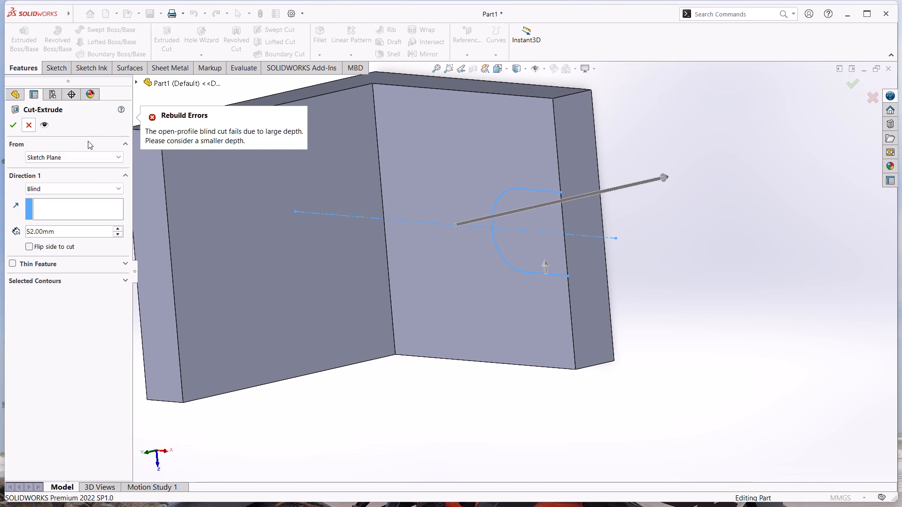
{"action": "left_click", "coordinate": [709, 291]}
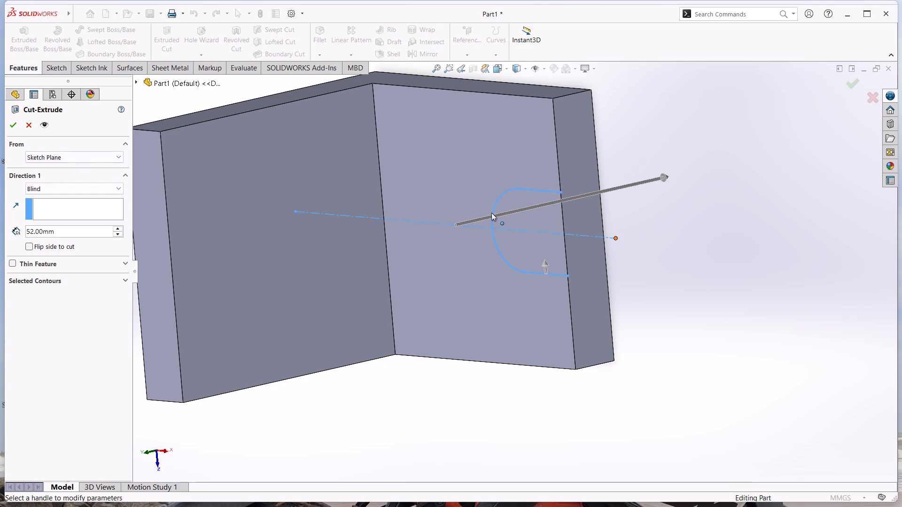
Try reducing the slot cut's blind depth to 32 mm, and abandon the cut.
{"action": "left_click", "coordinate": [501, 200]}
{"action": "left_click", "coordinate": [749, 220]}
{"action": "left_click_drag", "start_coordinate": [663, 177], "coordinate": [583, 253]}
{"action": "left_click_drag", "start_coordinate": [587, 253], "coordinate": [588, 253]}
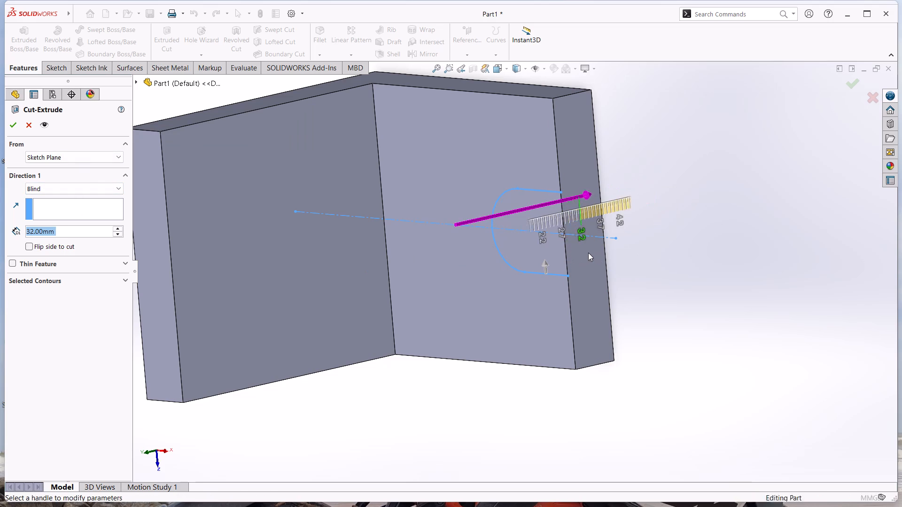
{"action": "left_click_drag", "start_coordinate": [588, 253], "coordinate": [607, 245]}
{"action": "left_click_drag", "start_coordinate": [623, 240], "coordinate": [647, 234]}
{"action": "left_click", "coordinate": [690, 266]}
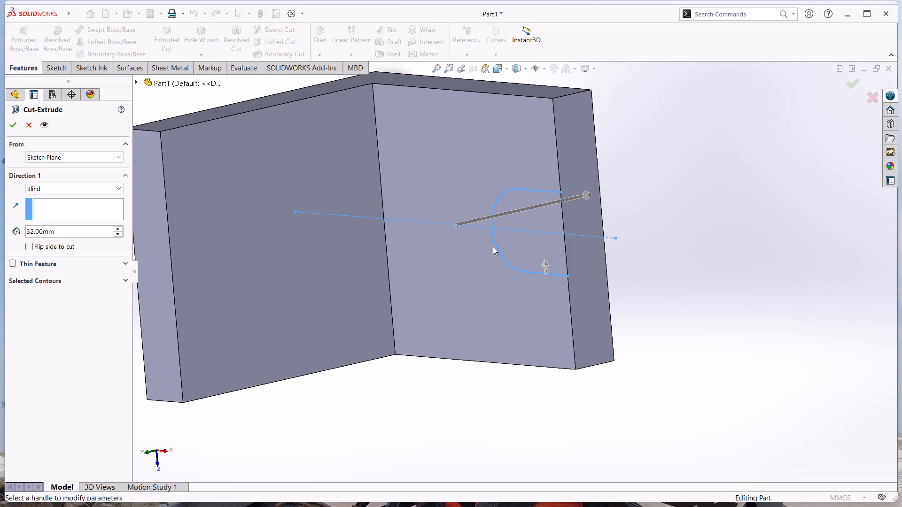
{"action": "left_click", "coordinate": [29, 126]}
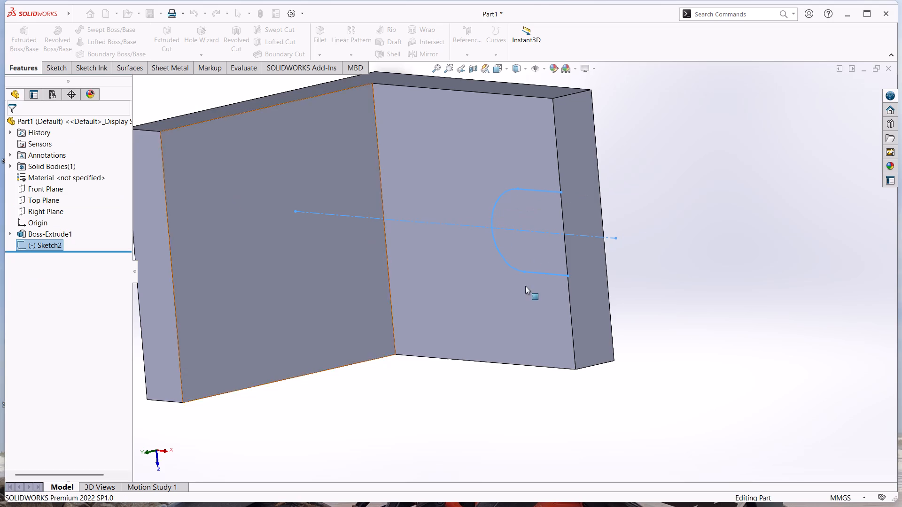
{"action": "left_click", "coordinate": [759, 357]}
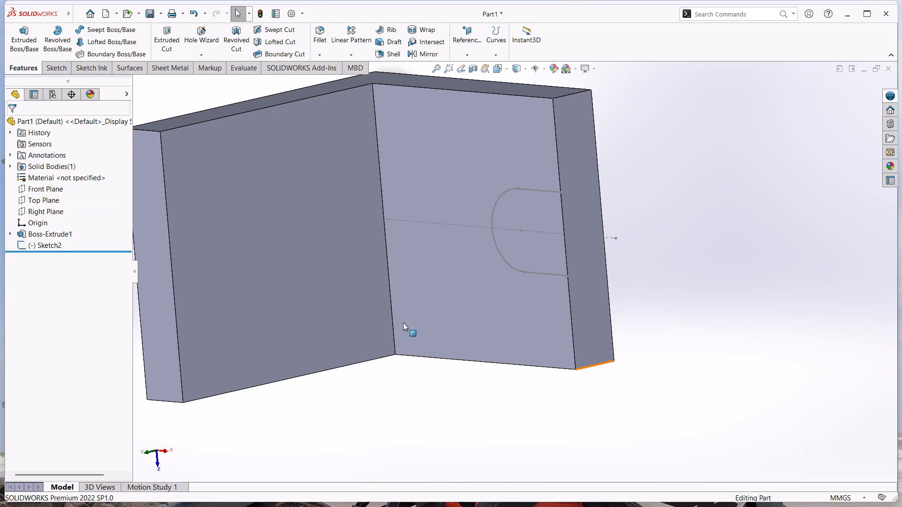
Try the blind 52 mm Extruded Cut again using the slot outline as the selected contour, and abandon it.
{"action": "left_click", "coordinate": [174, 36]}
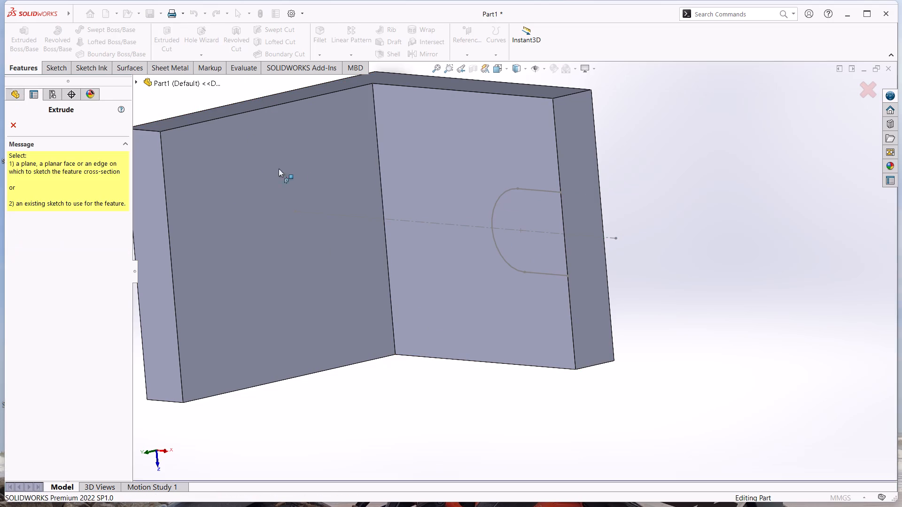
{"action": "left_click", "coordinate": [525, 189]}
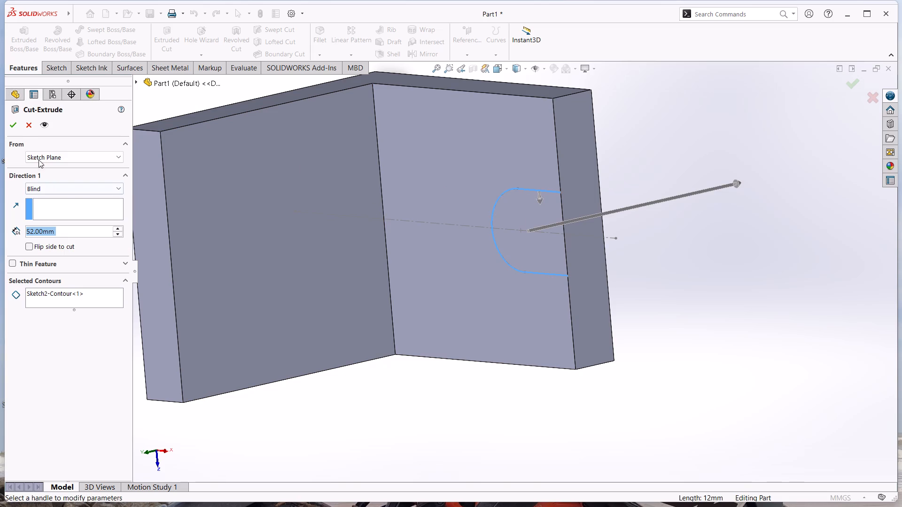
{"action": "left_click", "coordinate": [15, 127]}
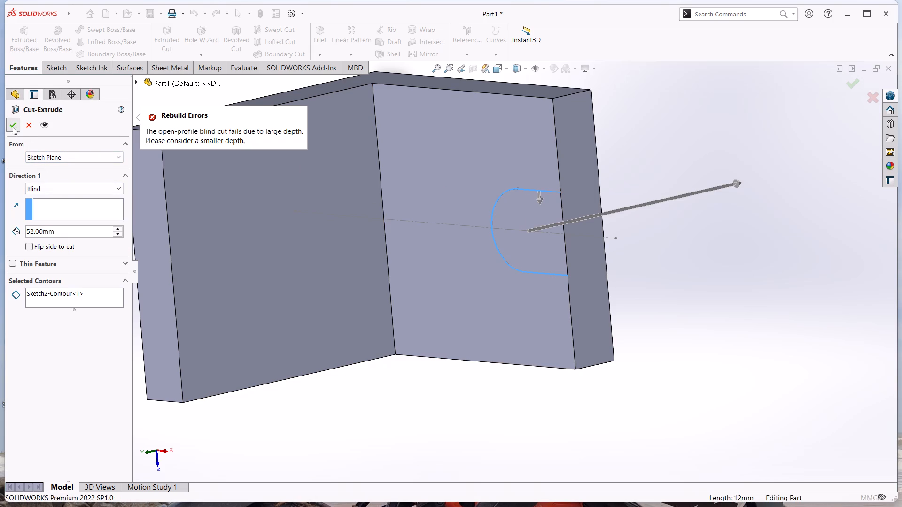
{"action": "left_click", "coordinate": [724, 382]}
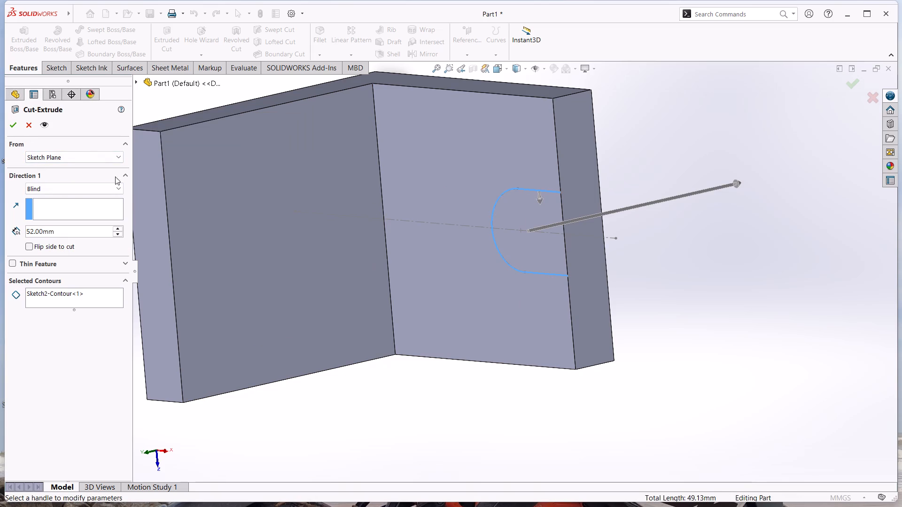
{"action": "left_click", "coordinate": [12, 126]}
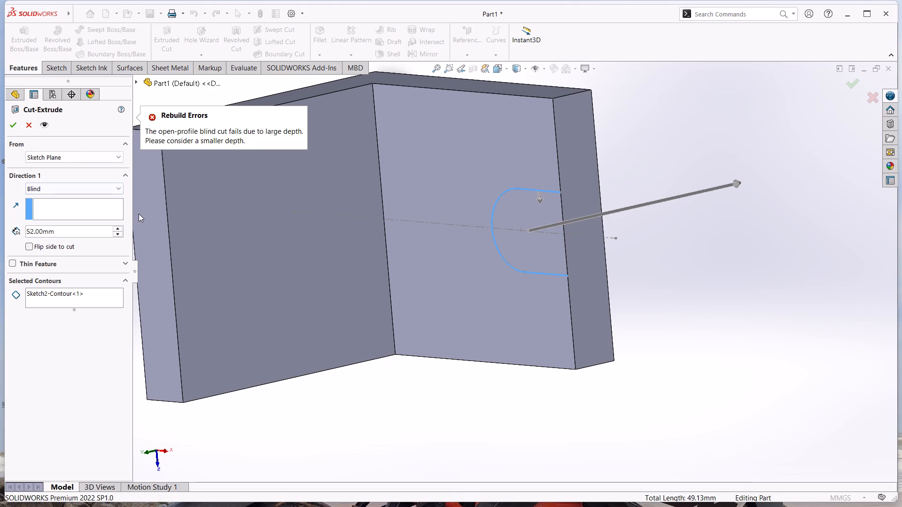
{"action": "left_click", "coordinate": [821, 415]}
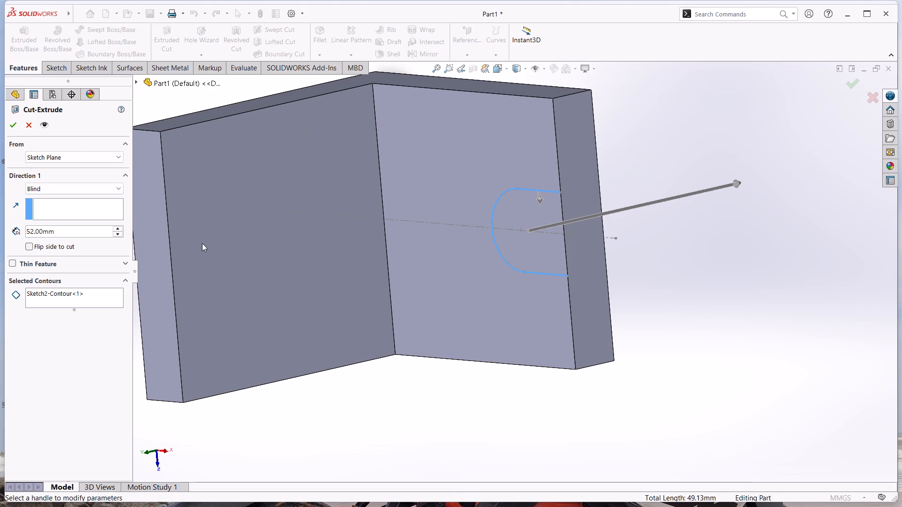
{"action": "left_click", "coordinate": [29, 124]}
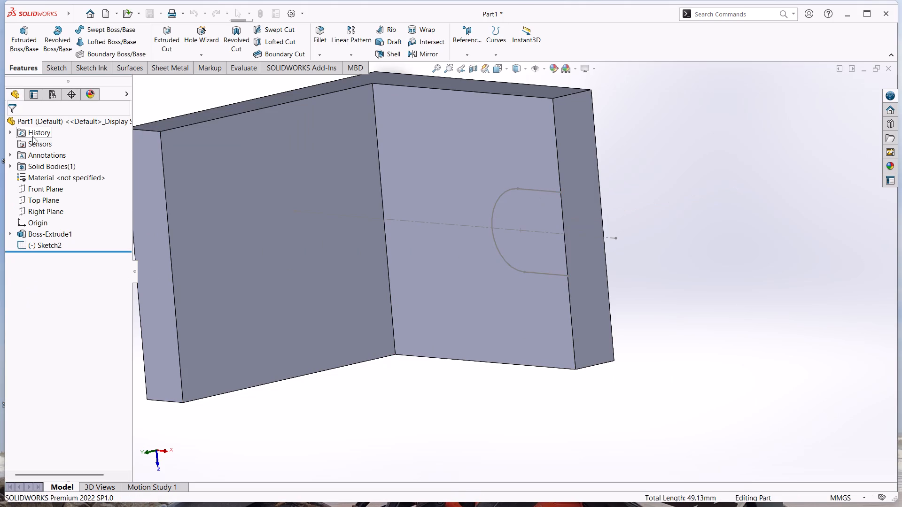
Reopen the slot sketch, close its open end with a 16 mm vertical line along the base's right edge, and exit the sketch.
{"action": "right_click", "coordinate": [35, 246]}
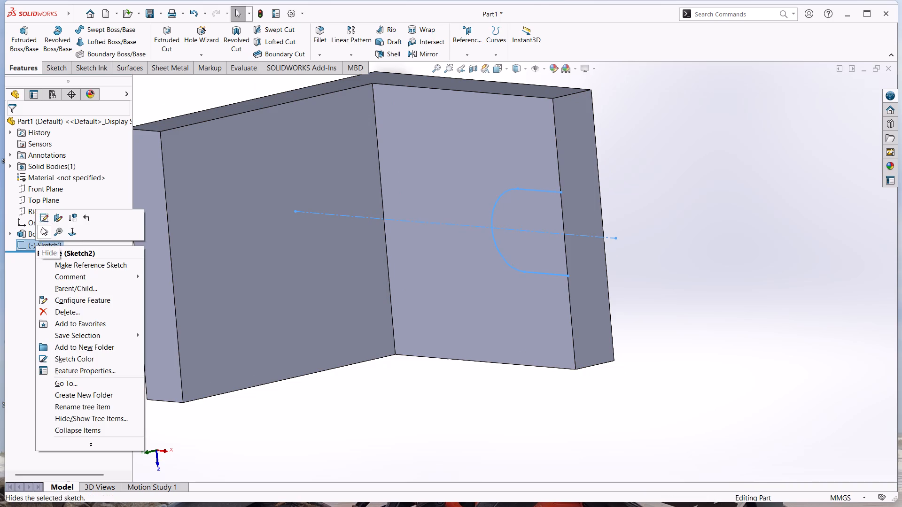
{"action": "left_click", "coordinate": [40, 221]}
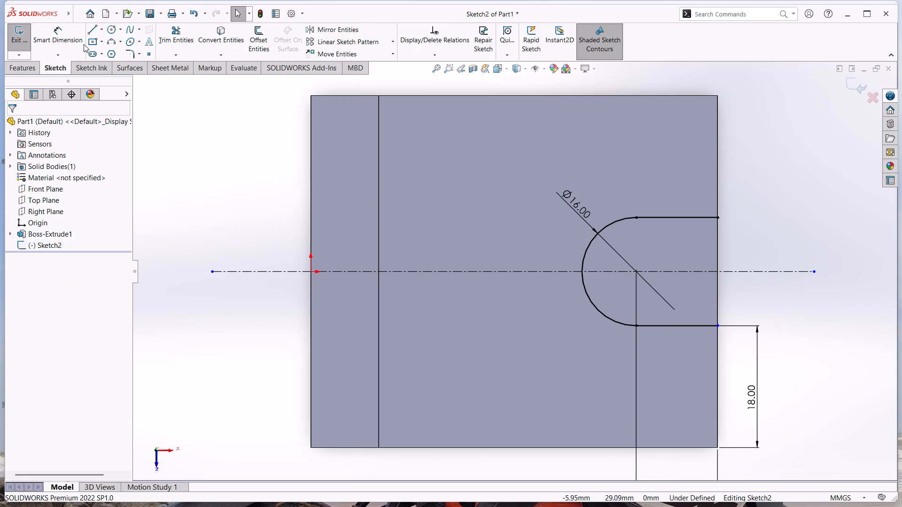
{"action": "left_click", "coordinate": [70, 33]}
{"action": "left_click", "coordinate": [93, 32]}
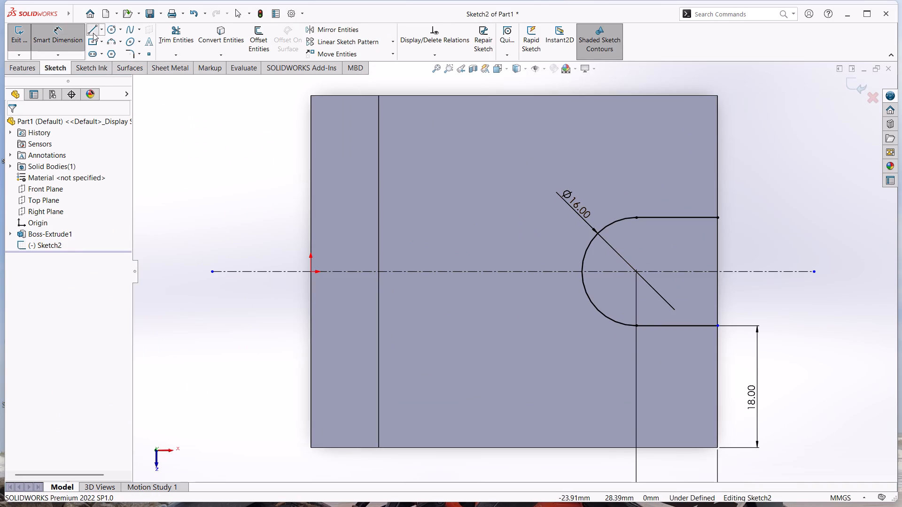
{"action": "left_click", "coordinate": [717, 216]}
{"action": "left_click", "coordinate": [718, 325]}
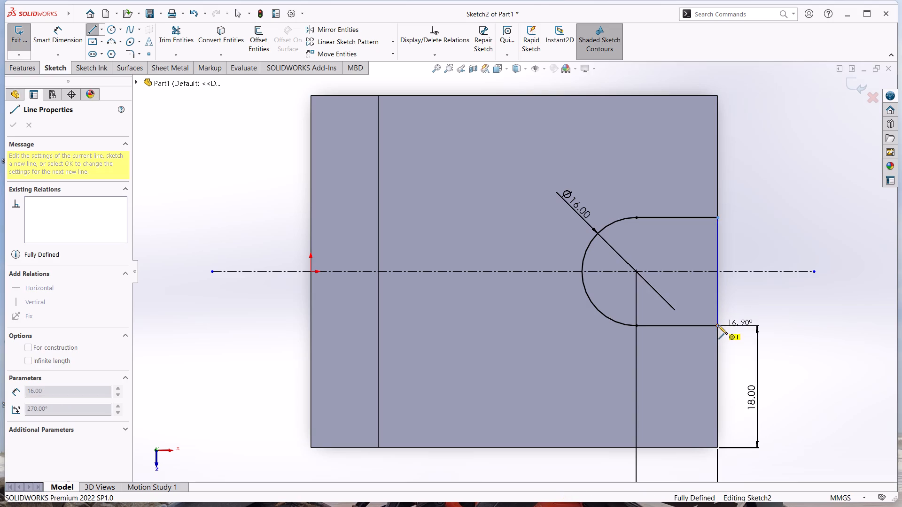
{"action": "key", "text": "Escape"}
{"action": "key", "text": "Escape"}
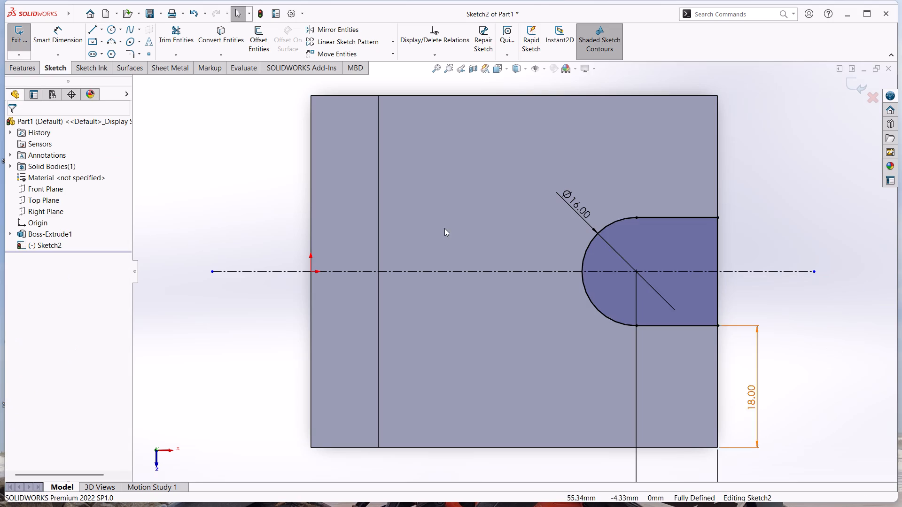
{"action": "left_click", "coordinate": [23, 38]}
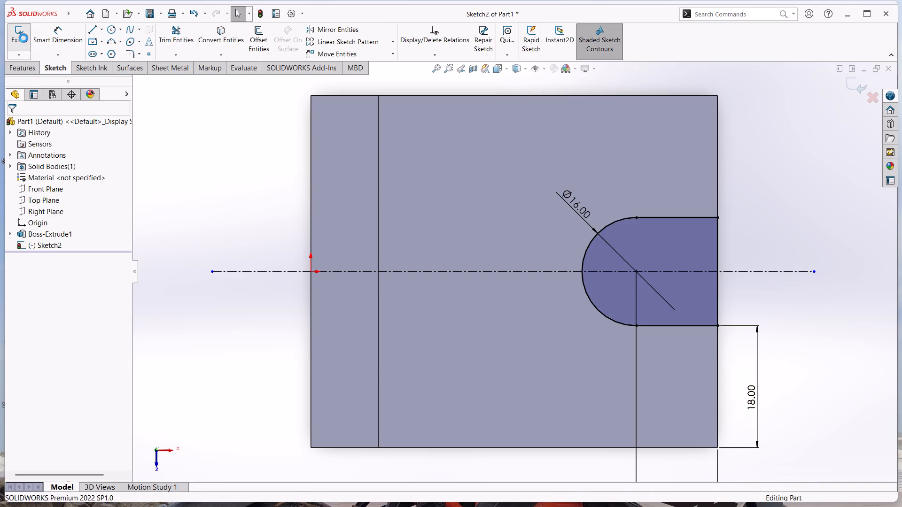
Cut-extrude the closed slot sketch through the base with the Through All end condition.
{"action": "left_click", "coordinate": [176, 39]}
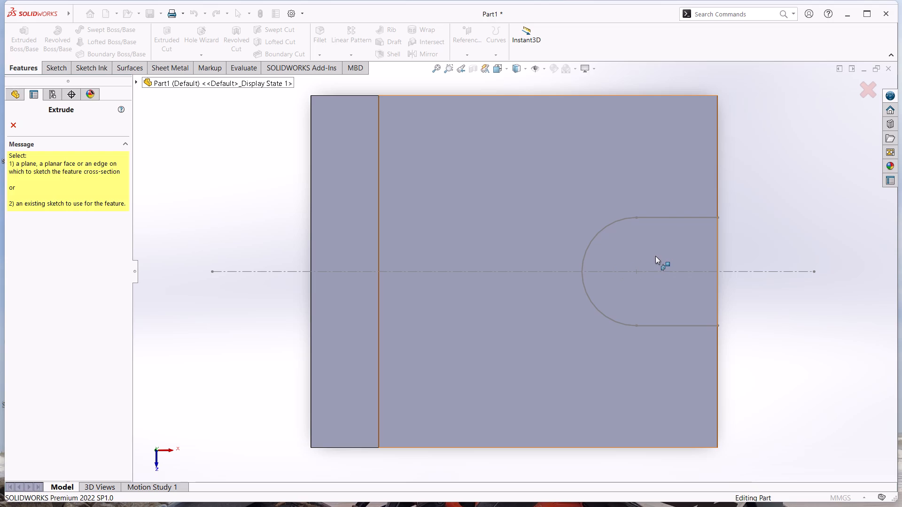
{"action": "left_click", "coordinate": [650, 219]}
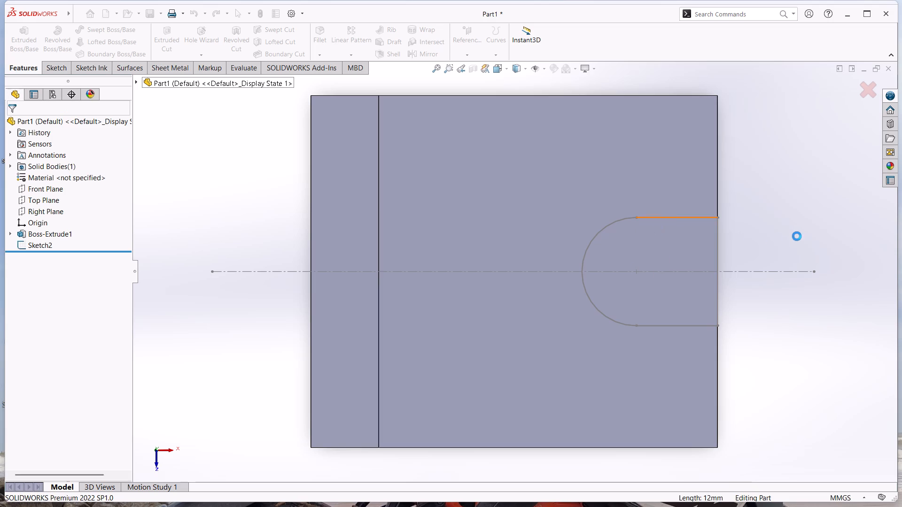
{"action": "middle_click_drag", "start_coordinate": [802, 235], "coordinate": [783, 262]}
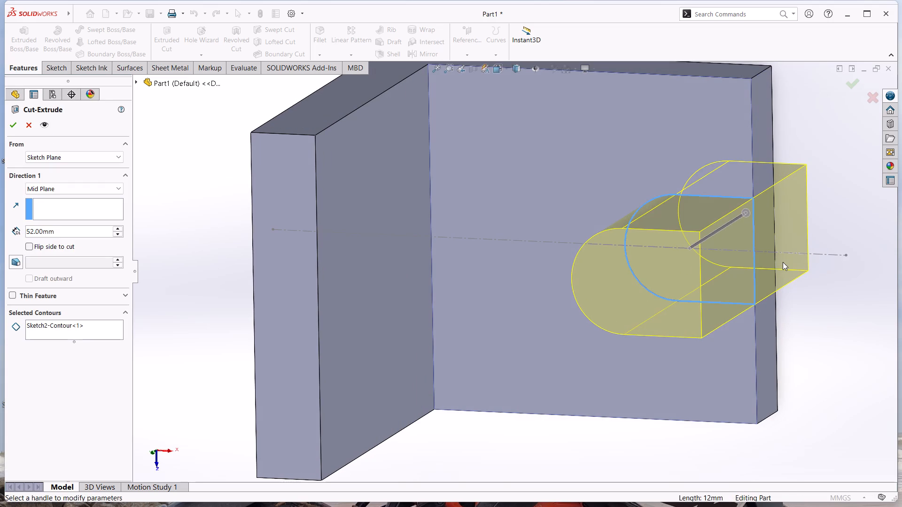
{"action": "left_click", "coordinate": [61, 190]}
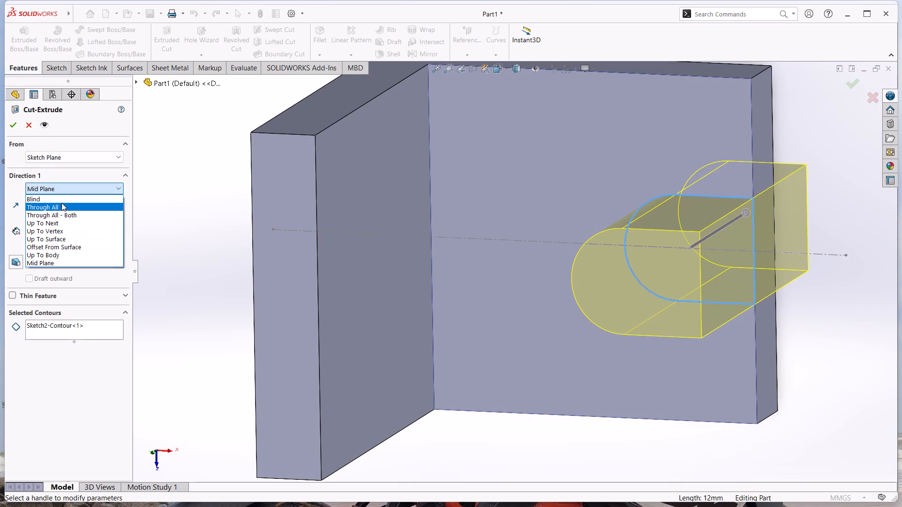
{"action": "left_click", "coordinate": [61, 203]}
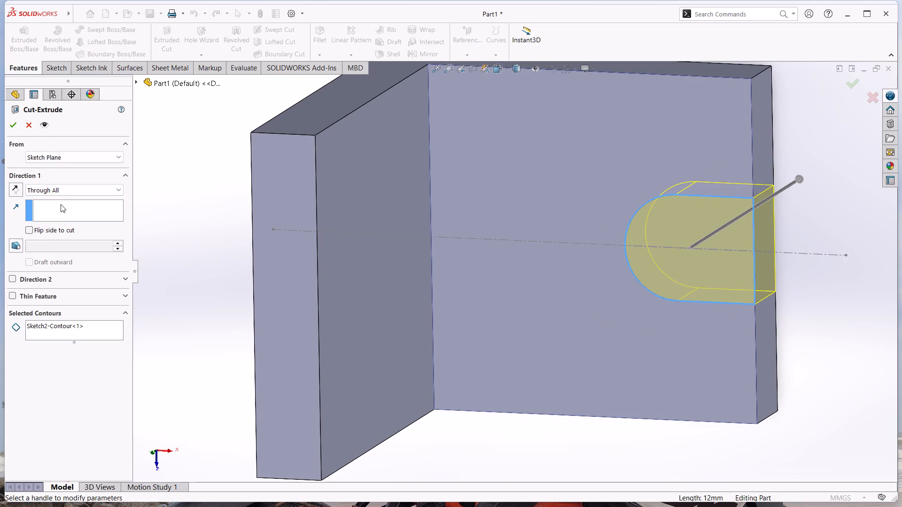
{"action": "left_click", "coordinate": [14, 124]}
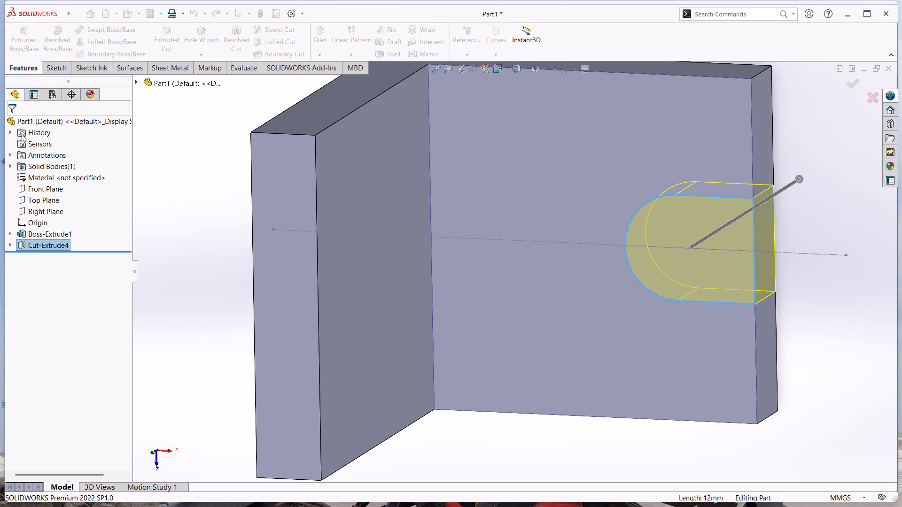
Start a sketch on the upright's inner face and draw a circle with a 16 mm diameter.
{"action": "middle_click_drag", "start_coordinate": [851, 378], "coordinate": [840, 362]}
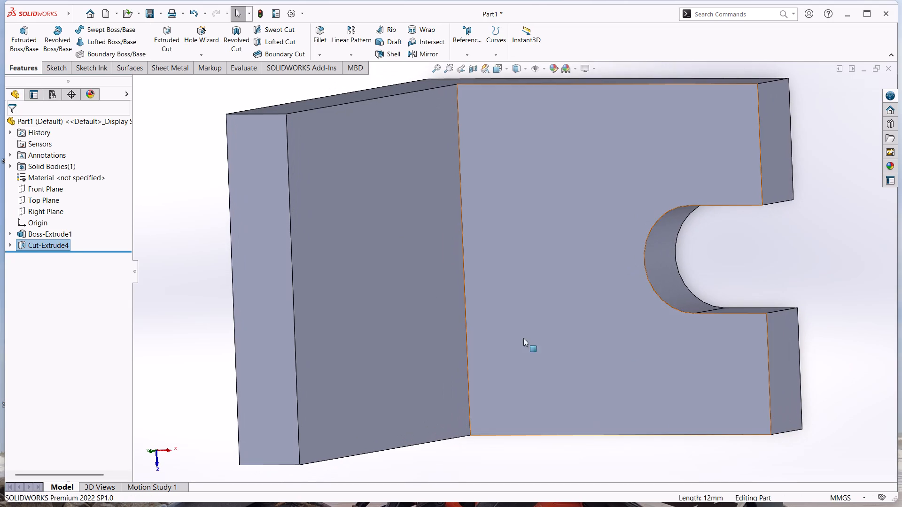
{"action": "right_click", "coordinate": [352, 304]}
{"action": "left_click", "coordinate": [369, 238]}
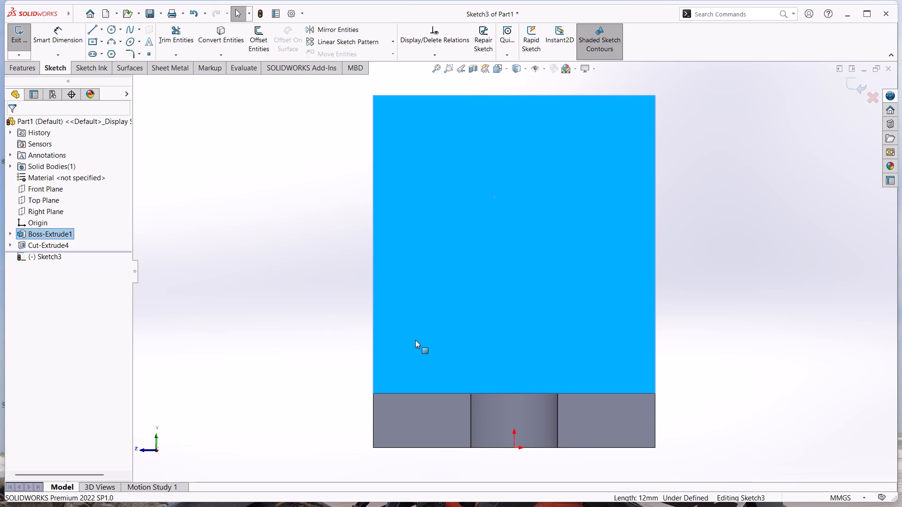
{"action": "left_click", "coordinate": [113, 29]}
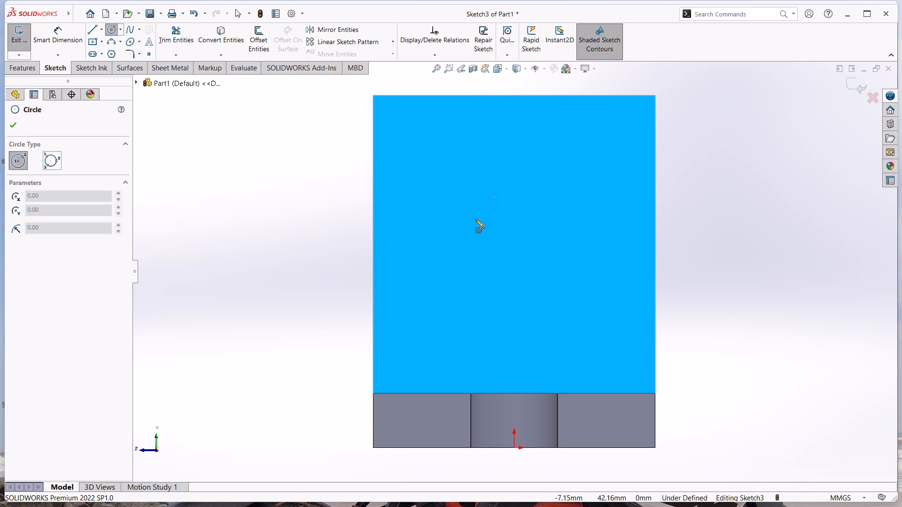
{"action": "left_click", "coordinate": [468, 239]}
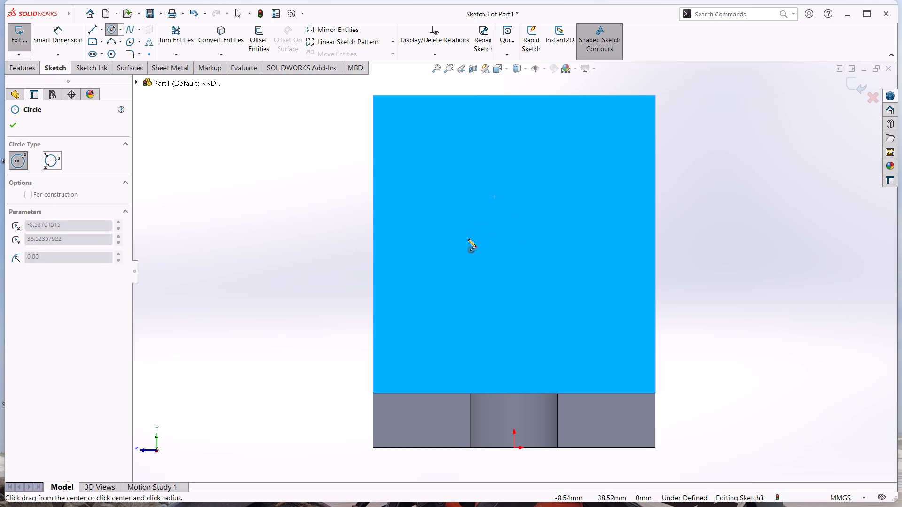
{"action": "left_click", "coordinate": [480, 284]}
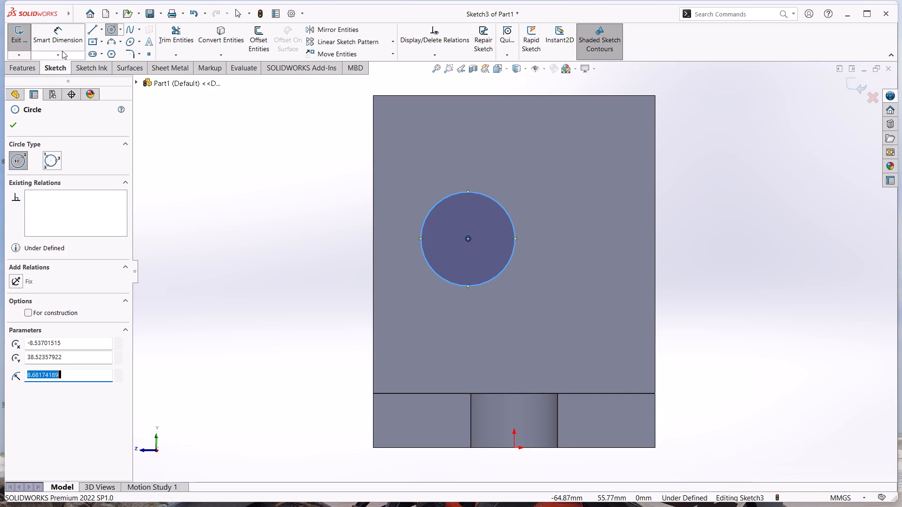
{"action": "left_click", "coordinate": [59, 44]}
{"action": "left_click", "coordinate": [433, 207]}
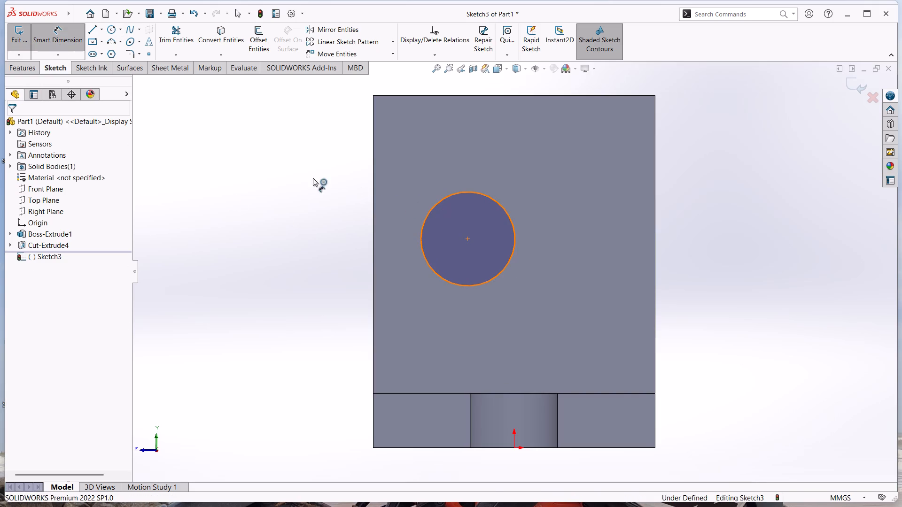
{"action": "left_click", "coordinate": [301, 170]}
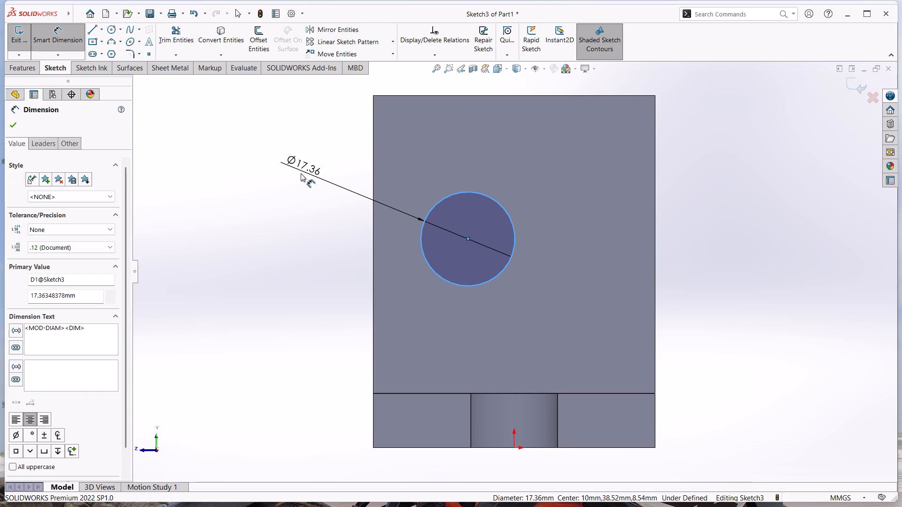
{"action": "type", "text": "16"}
{"action": "key", "text": "Return"}
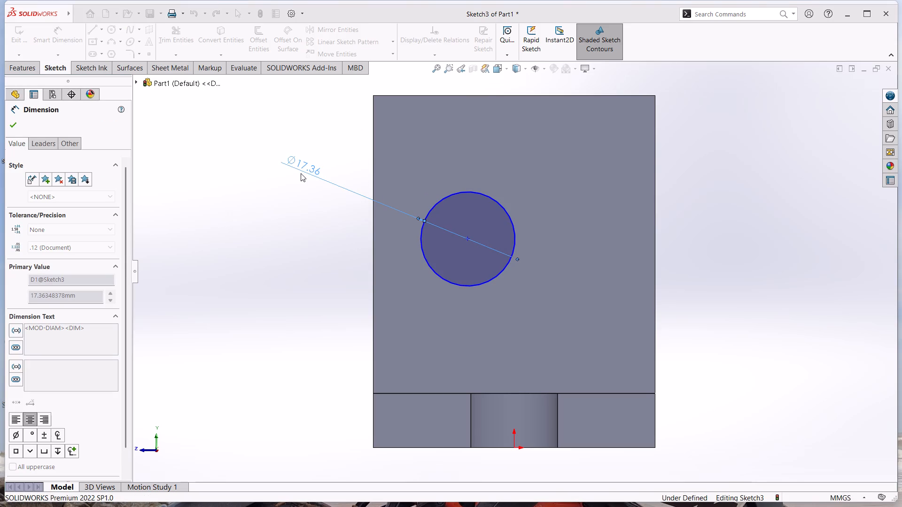
{"action": "left_click", "coordinate": [241, 219]}
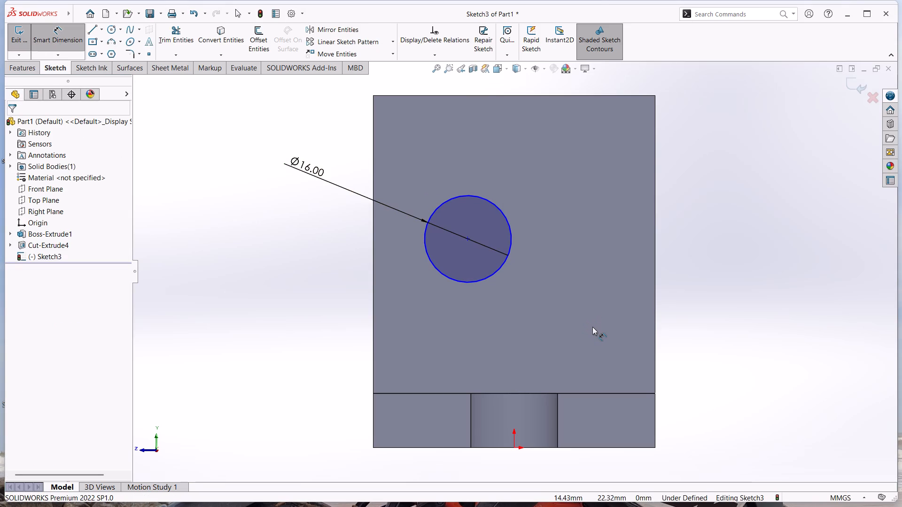
Dimension the circle's centre 20 mm from the upright's front vertical edge and 20 mm above the base's top face, and exit the sketch.
{"action": "left_click", "coordinate": [373, 276]}
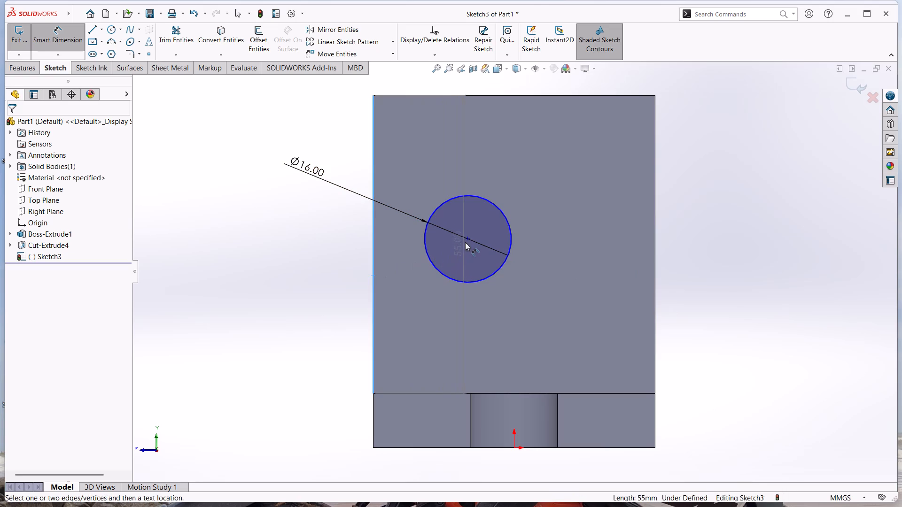
{"action": "left_click", "coordinate": [467, 239]}
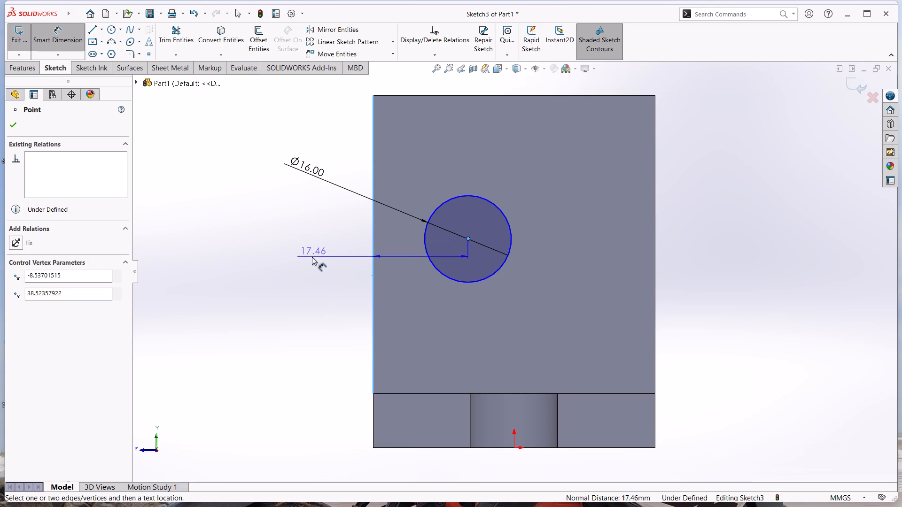
{"action": "left_click", "coordinate": [312, 257]}
{"action": "type", "text": "20"}
{"action": "key", "text": "Return"}
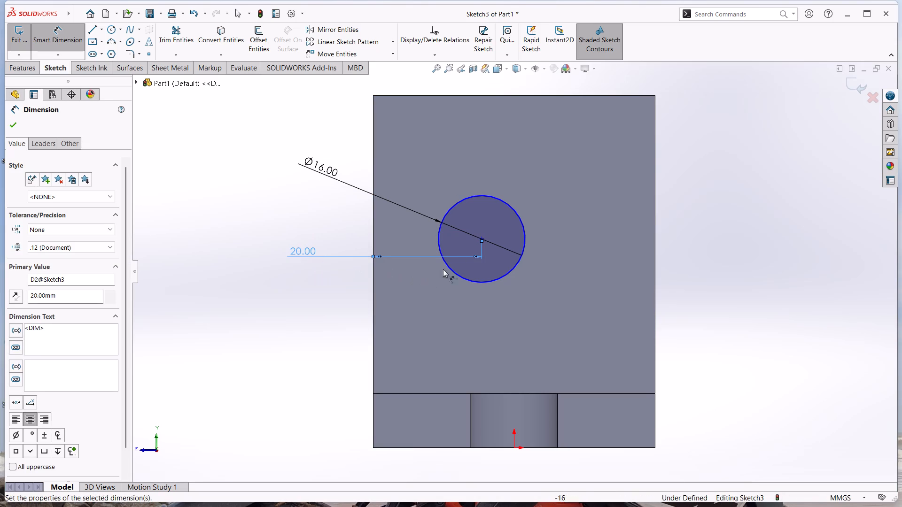
{"action": "left_click", "coordinate": [480, 238]}
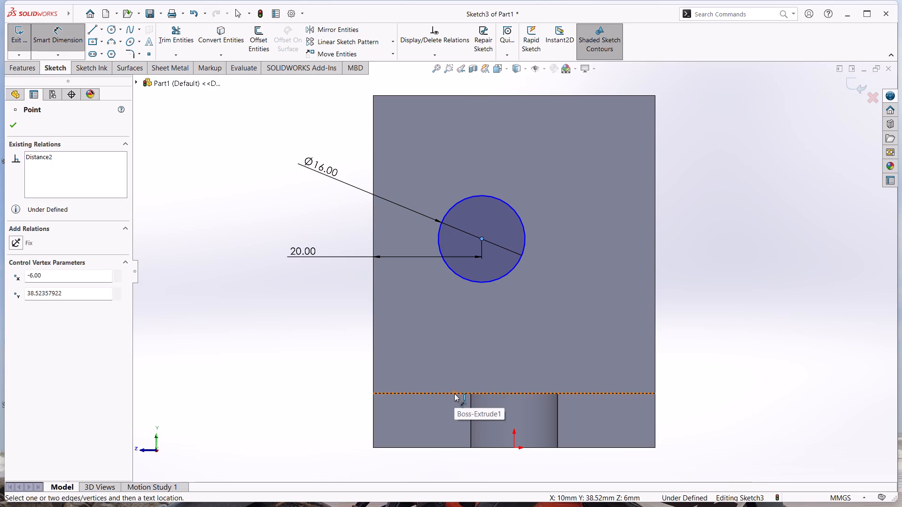
{"action": "left_click", "coordinate": [454, 394]}
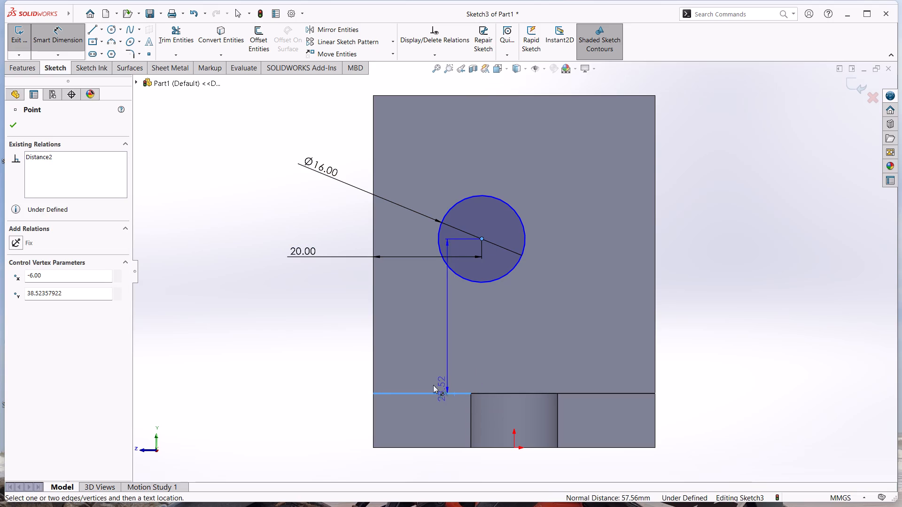
{"action": "left_click", "coordinate": [274, 305]}
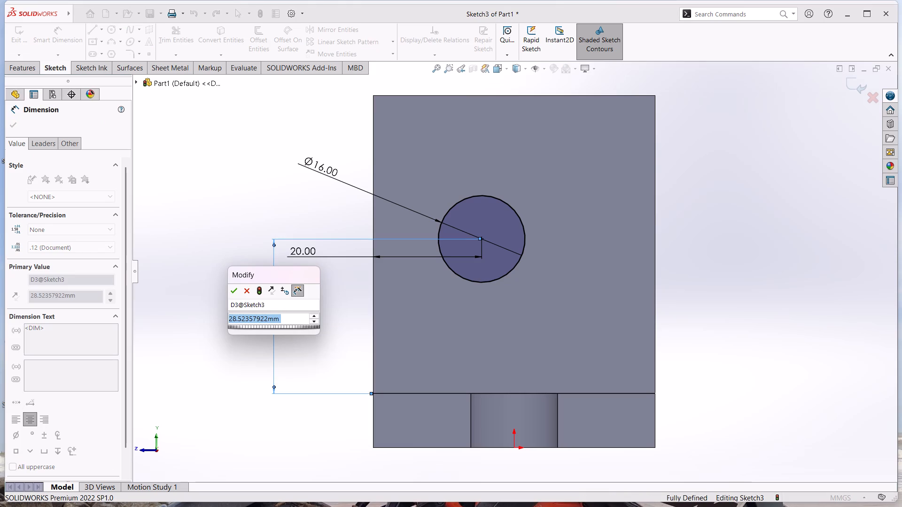
{"action": "type", "text": "20"}
{"action": "key", "text": "Return"}
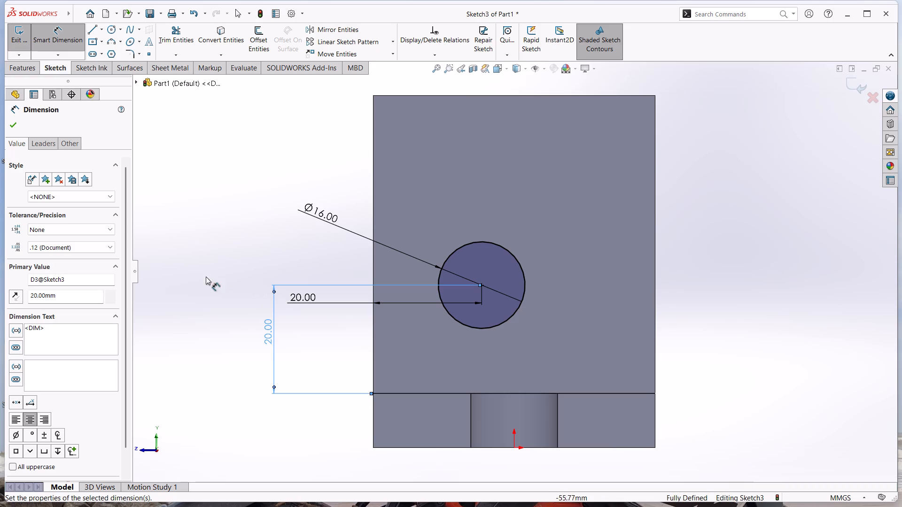
{"action": "left_click", "coordinate": [22, 32]}
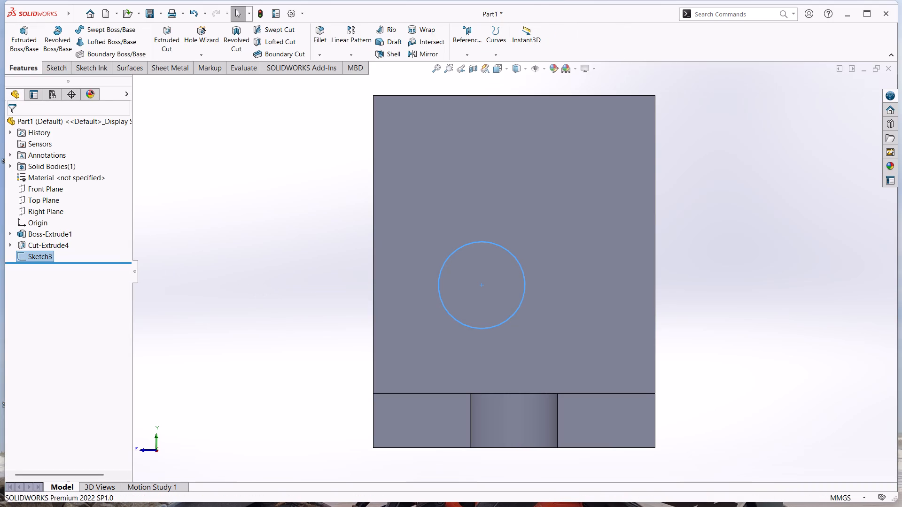
Cut-extrude the 16 mm circle through the upright using the Through All end condition.
{"action": "left_click", "coordinate": [161, 32]}
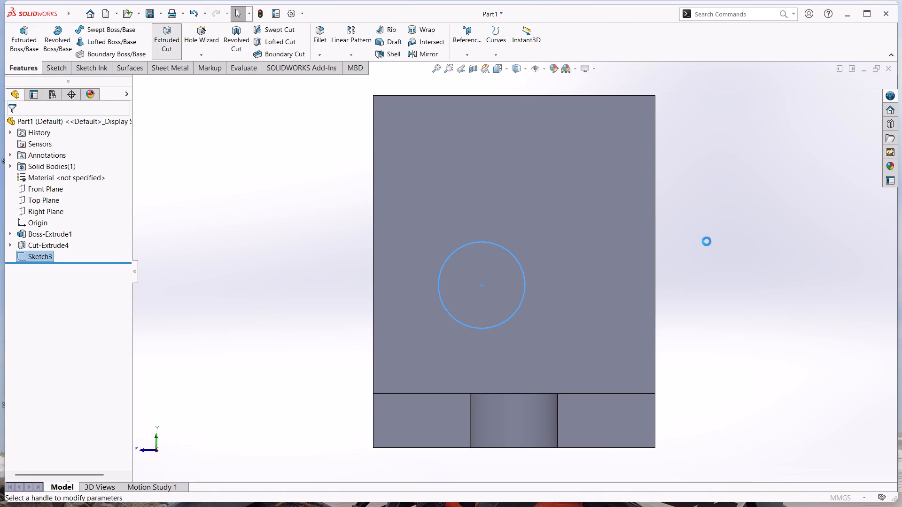
{"action": "middle_click_drag", "start_coordinate": [707, 241], "coordinate": [681, 292]}
{"action": "scroll", "coordinate": [707, 241], "scroll_direction": "down", "scroll_amount": 1}
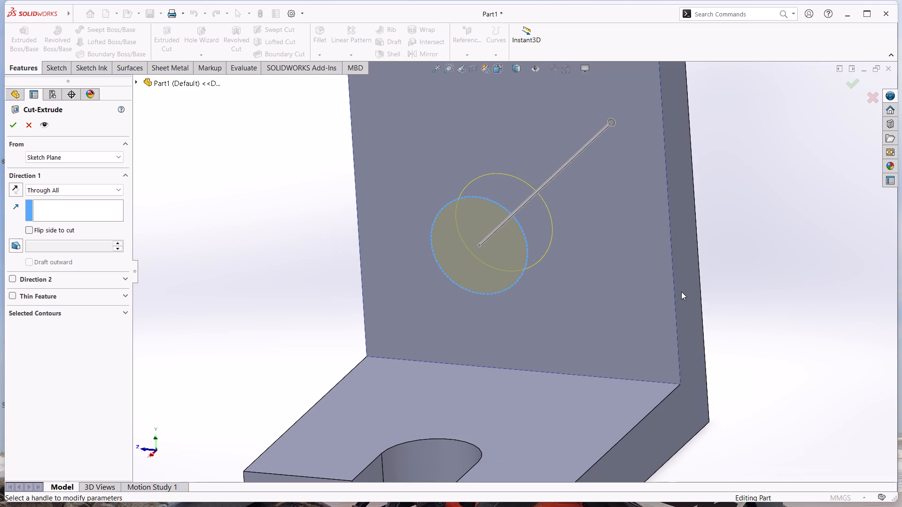
{"action": "left_click", "coordinate": [11, 124]}
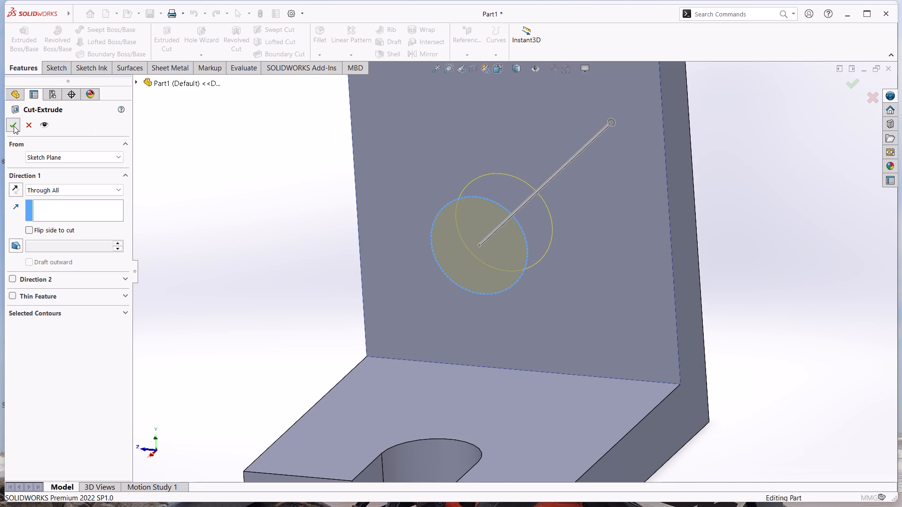
Chamfer the short edge at the upright's top rear corner with an 11 mm distance and a 45-degree angle.
{"action": "scroll", "coordinate": [201, 182], "scroll_direction": "up", "scroll_amount": 3}
{"action": "scroll", "coordinate": [629, 150], "scroll_direction": "down", "scroll_amount": 3}
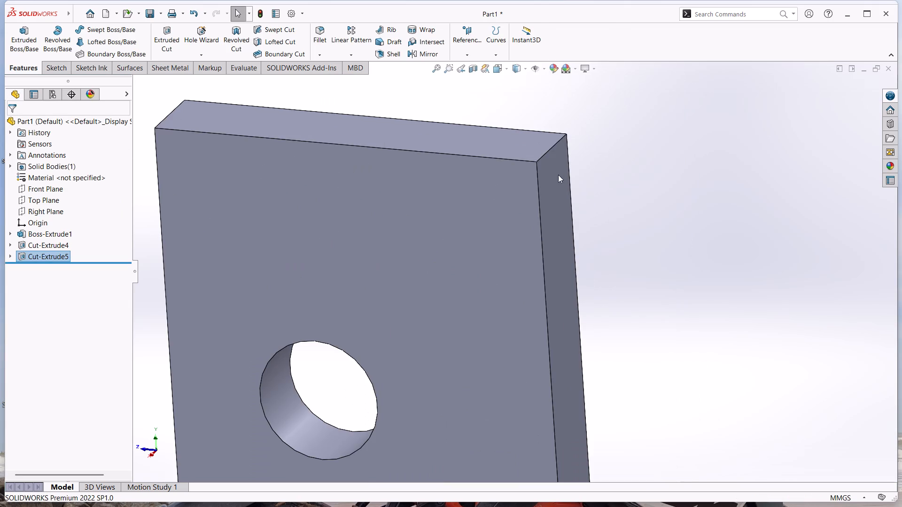
{"action": "left_click", "coordinate": [549, 152]}
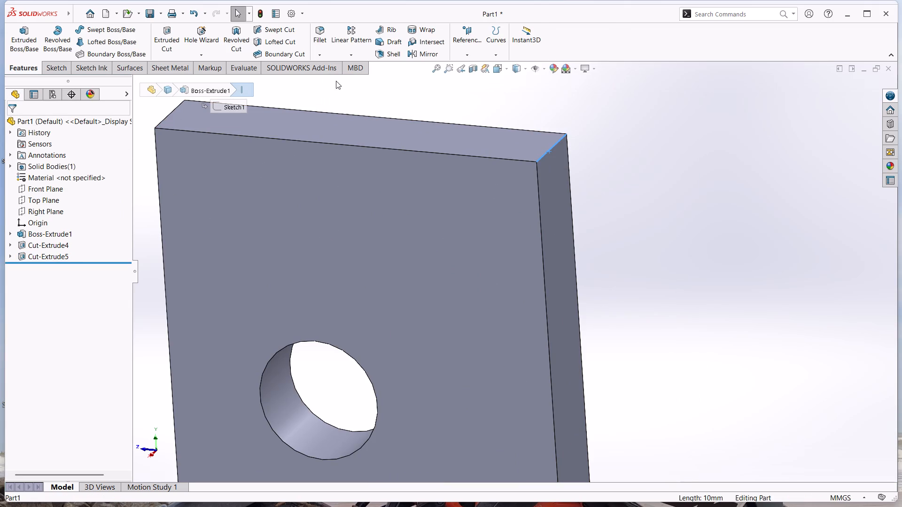
{"action": "left_click", "coordinate": [322, 57]}
{"action": "left_click", "coordinate": [331, 77]}
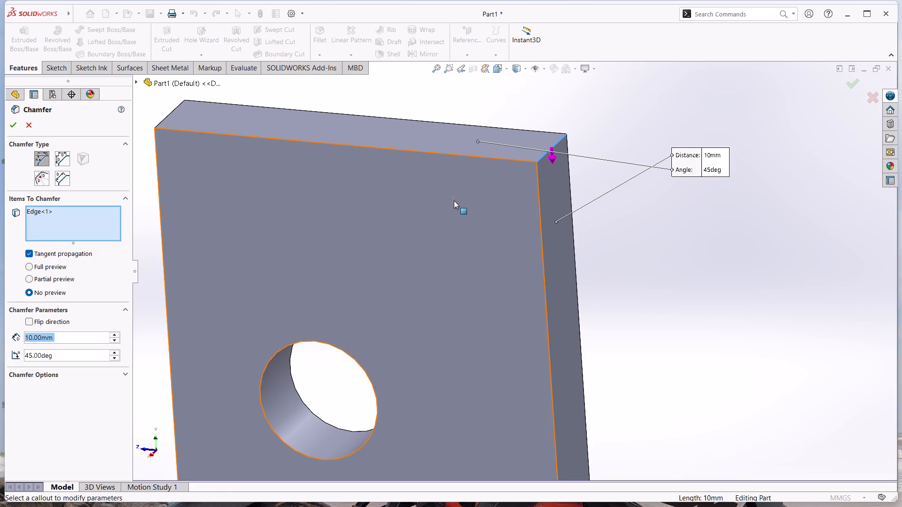
{"action": "type", "text": "11"}
{"action": "key", "text": "Return"}
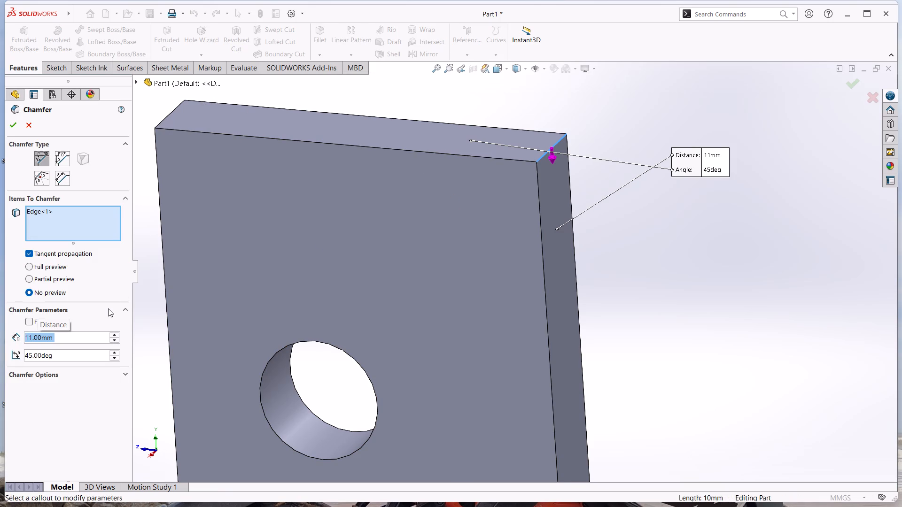
{"action": "left_click", "coordinate": [17, 123]}
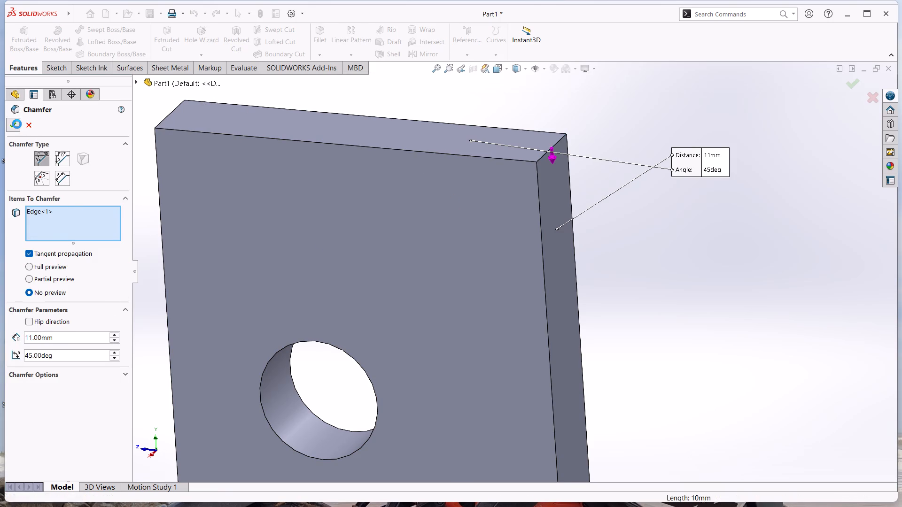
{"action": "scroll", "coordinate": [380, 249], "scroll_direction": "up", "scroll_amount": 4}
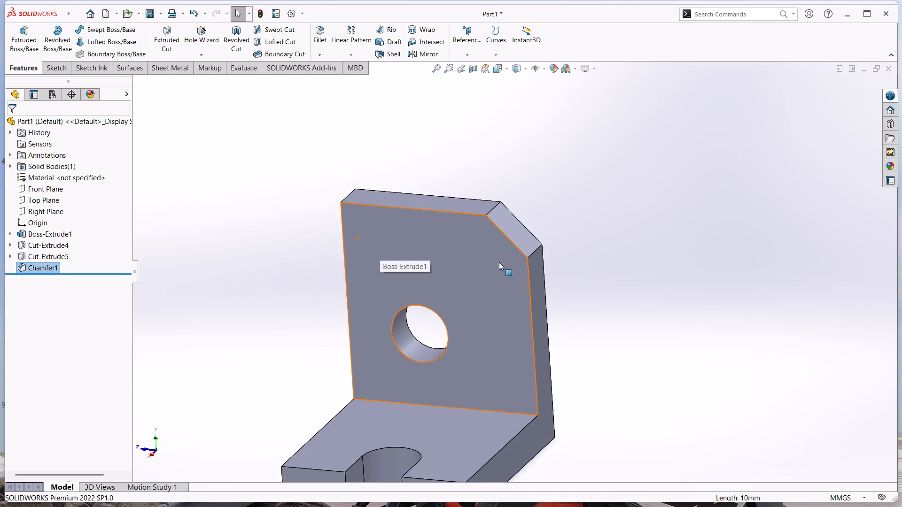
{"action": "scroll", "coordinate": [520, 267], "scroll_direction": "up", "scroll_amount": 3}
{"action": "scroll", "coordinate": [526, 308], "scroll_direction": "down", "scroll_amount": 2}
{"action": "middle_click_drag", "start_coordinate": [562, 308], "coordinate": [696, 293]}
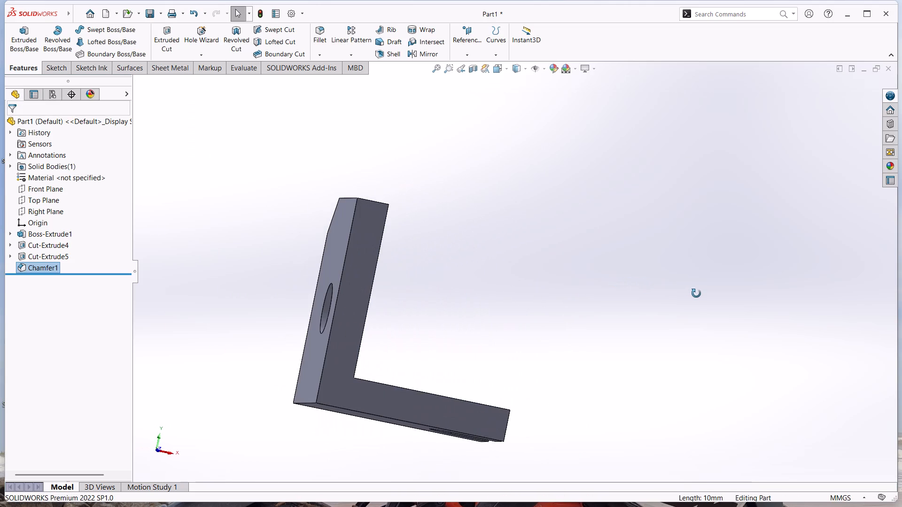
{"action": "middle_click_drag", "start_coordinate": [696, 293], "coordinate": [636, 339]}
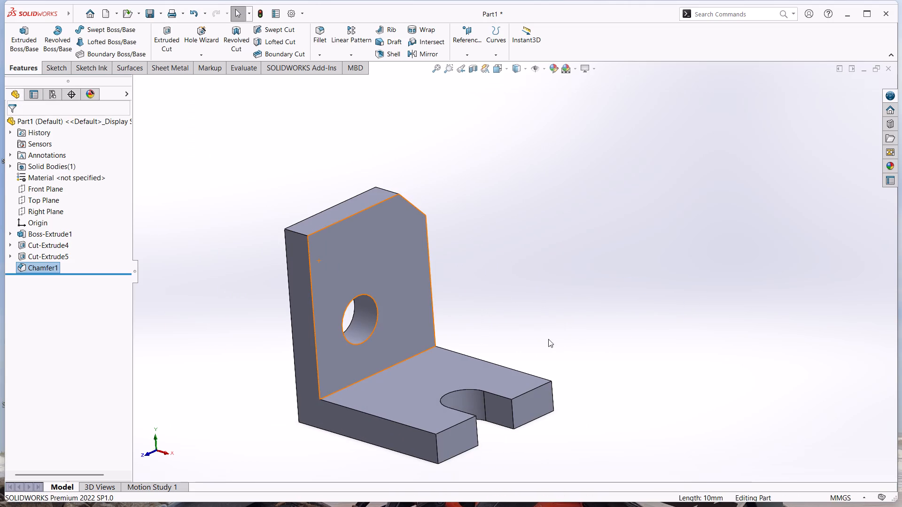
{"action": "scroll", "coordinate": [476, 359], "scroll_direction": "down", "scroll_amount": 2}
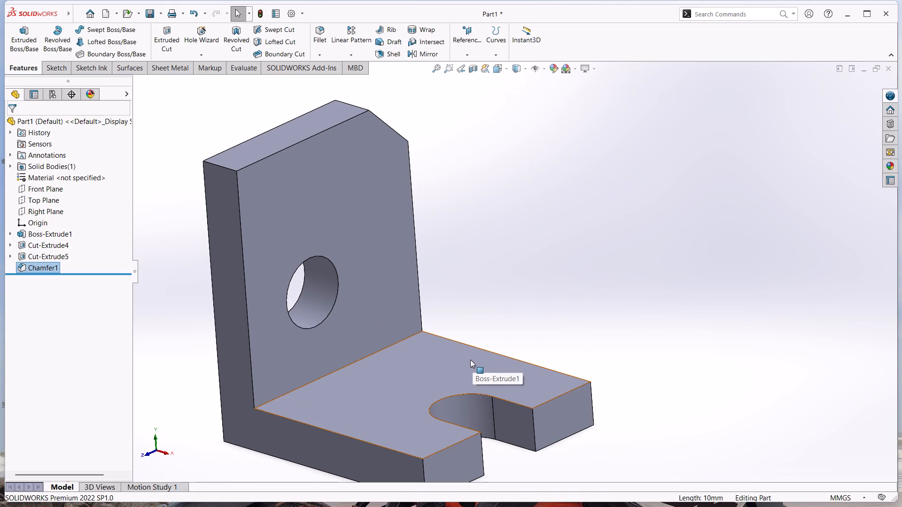
Start saving the part and browse to the New Volume (D:) drive as the save location.
{"action": "scroll", "coordinate": [463, 346], "scroll_direction": "up", "scroll_amount": 2}
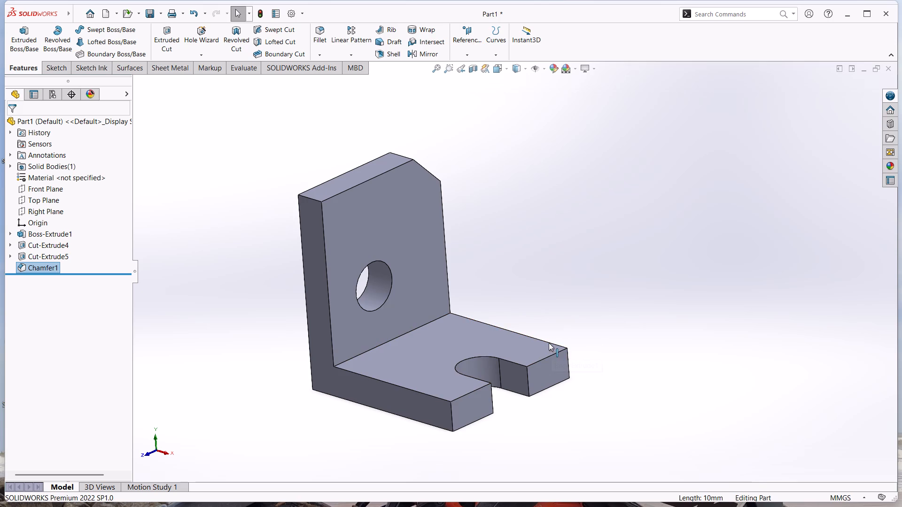
{"action": "key", "text": "ctrl+s"}
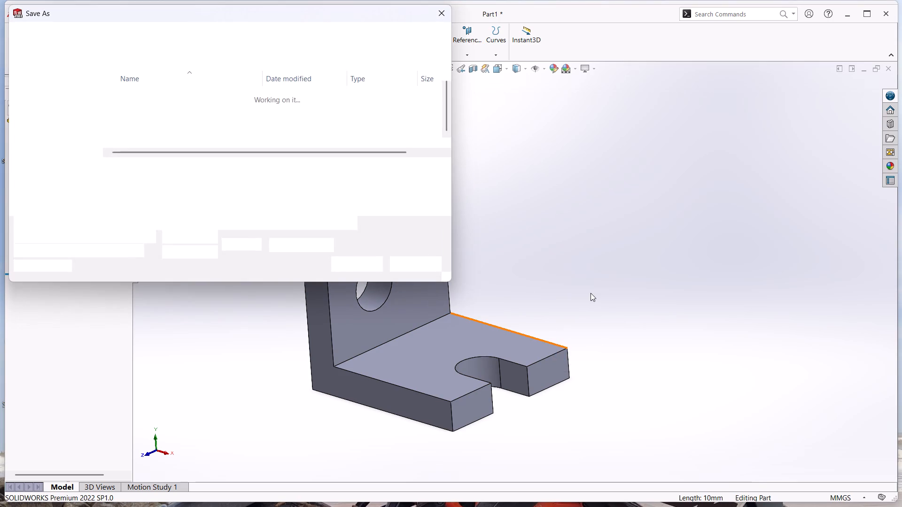
{"action": "scroll", "coordinate": [194, 183], "scroll_direction": "down", "scroll_amount": 3}
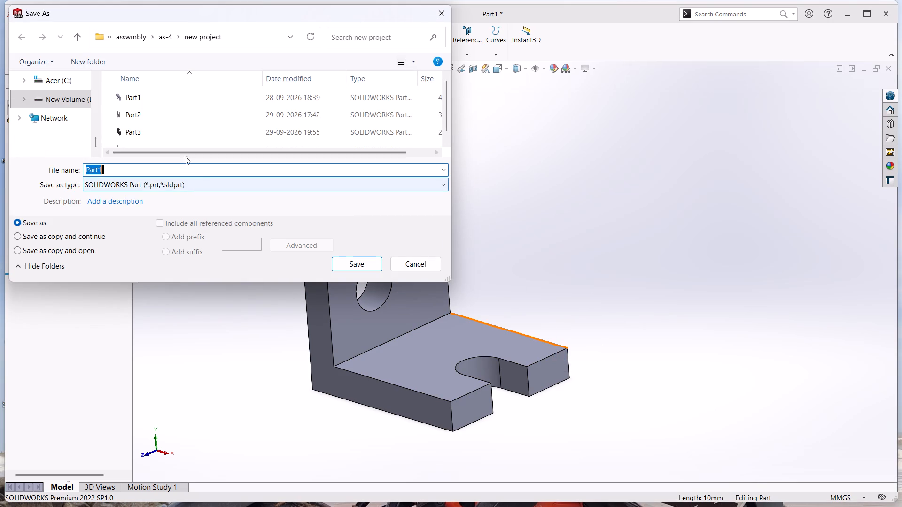
{"action": "scroll", "coordinate": [180, 148], "scroll_direction": "up", "scroll_amount": 6}
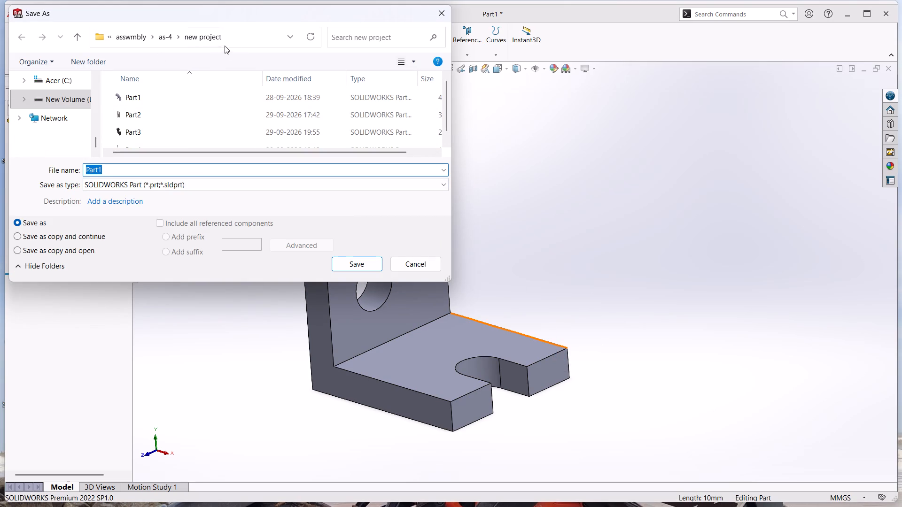
{"action": "left_click", "coordinate": [18, 35]}
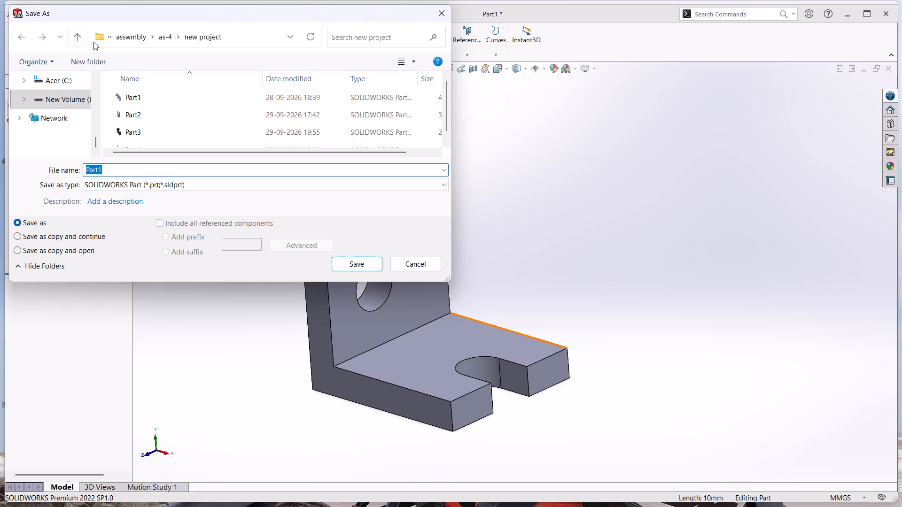
{"action": "left_click", "coordinate": [62, 79]}
{"action": "left_click", "coordinate": [71, 96]}
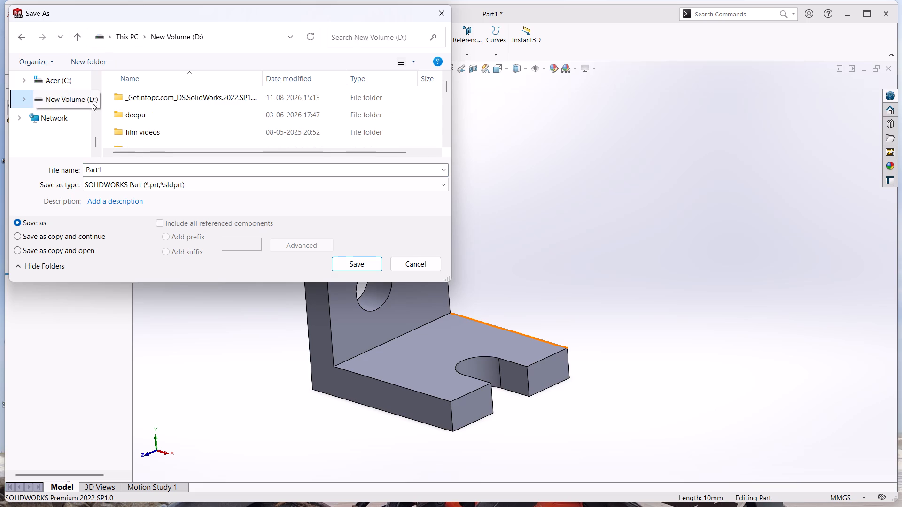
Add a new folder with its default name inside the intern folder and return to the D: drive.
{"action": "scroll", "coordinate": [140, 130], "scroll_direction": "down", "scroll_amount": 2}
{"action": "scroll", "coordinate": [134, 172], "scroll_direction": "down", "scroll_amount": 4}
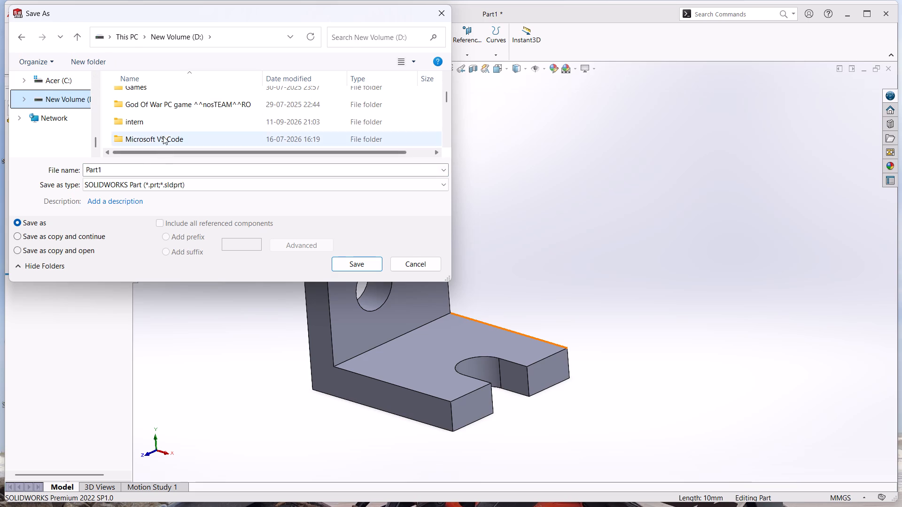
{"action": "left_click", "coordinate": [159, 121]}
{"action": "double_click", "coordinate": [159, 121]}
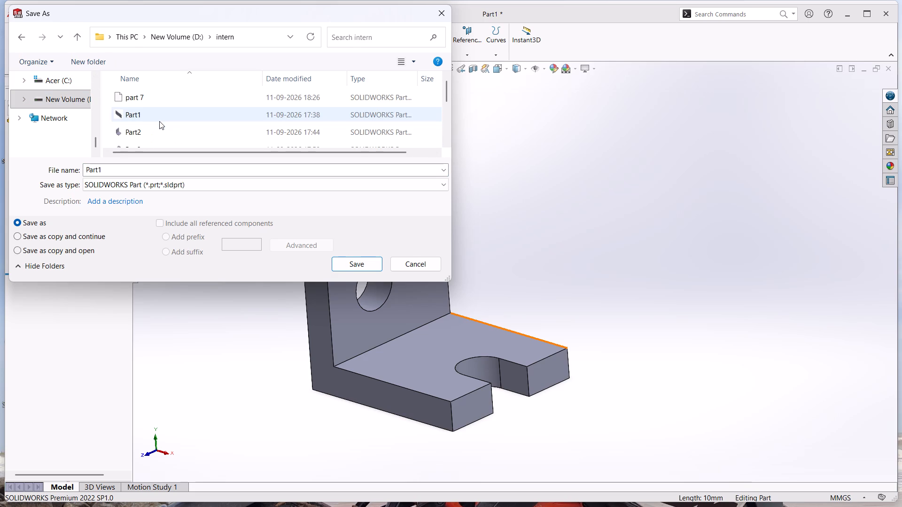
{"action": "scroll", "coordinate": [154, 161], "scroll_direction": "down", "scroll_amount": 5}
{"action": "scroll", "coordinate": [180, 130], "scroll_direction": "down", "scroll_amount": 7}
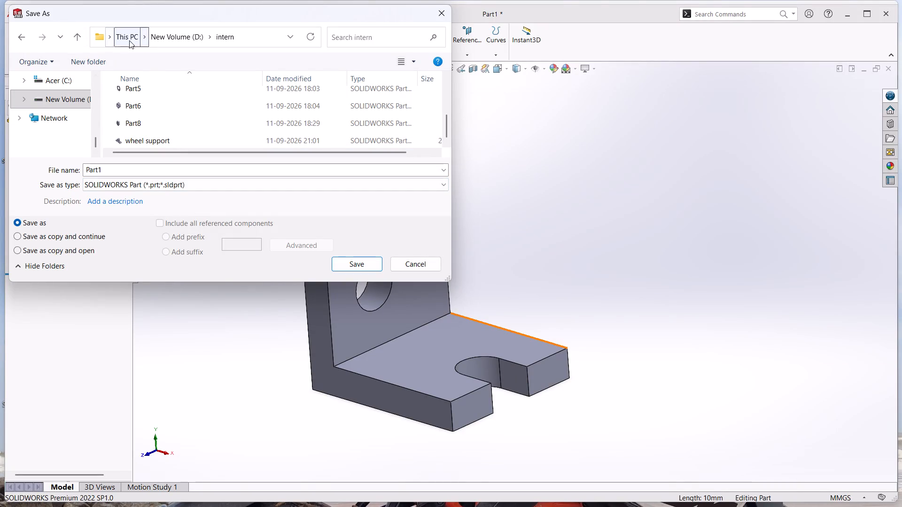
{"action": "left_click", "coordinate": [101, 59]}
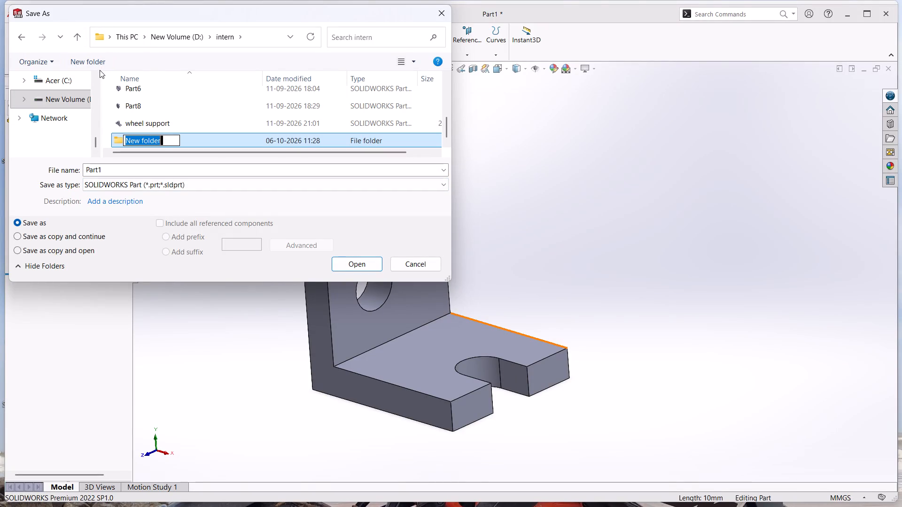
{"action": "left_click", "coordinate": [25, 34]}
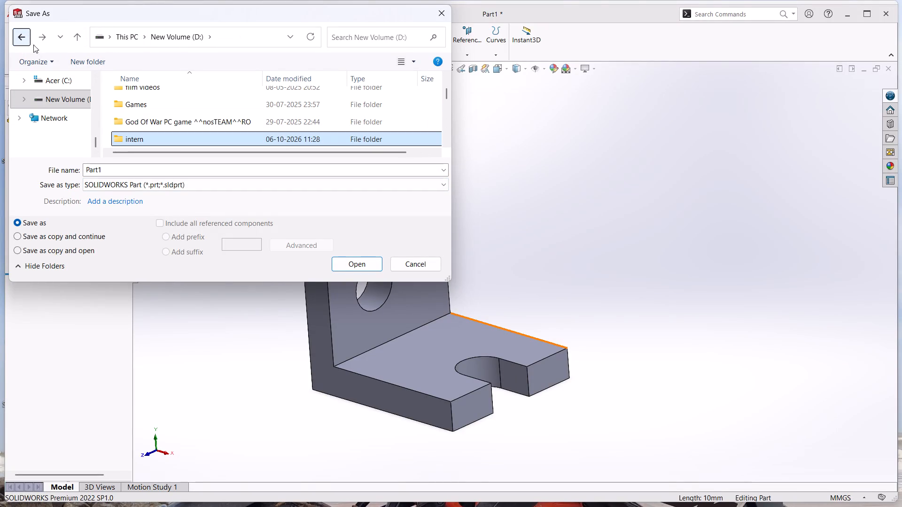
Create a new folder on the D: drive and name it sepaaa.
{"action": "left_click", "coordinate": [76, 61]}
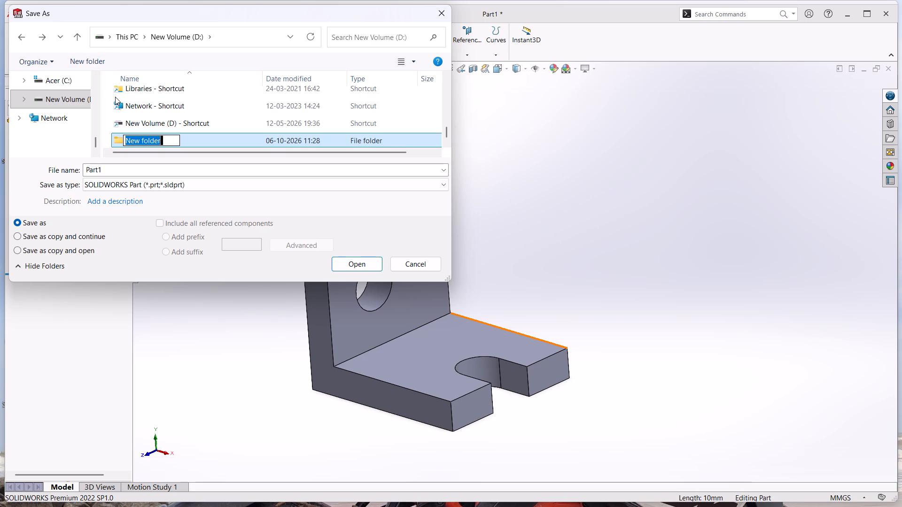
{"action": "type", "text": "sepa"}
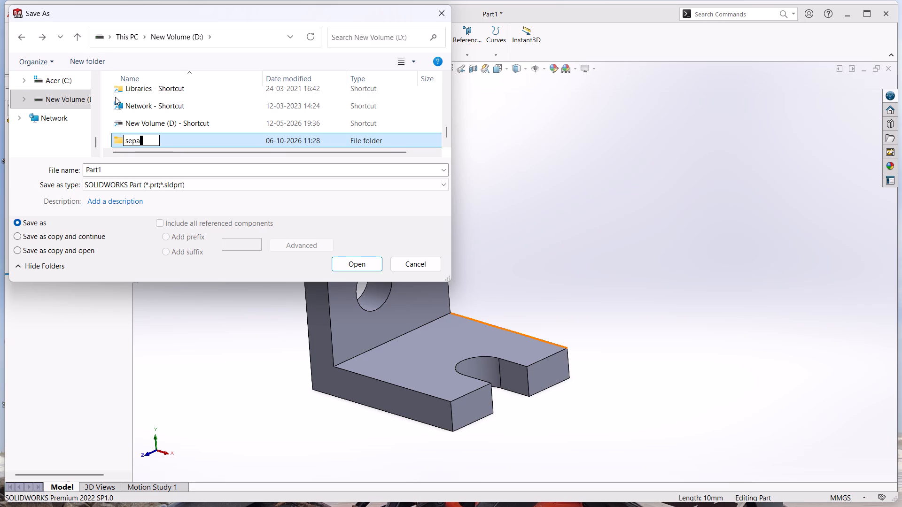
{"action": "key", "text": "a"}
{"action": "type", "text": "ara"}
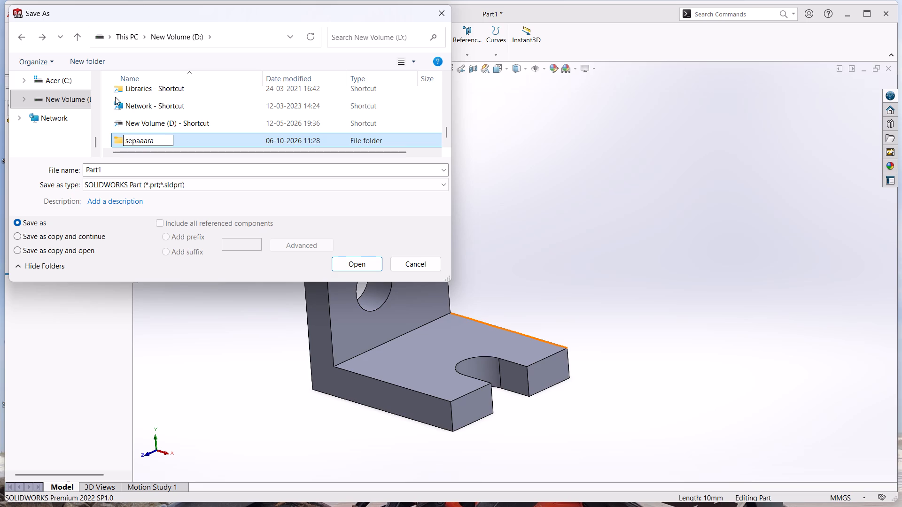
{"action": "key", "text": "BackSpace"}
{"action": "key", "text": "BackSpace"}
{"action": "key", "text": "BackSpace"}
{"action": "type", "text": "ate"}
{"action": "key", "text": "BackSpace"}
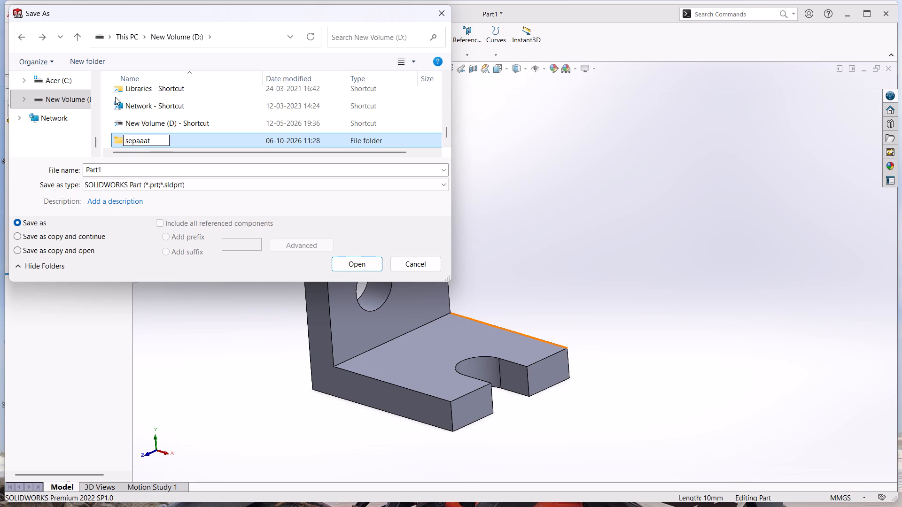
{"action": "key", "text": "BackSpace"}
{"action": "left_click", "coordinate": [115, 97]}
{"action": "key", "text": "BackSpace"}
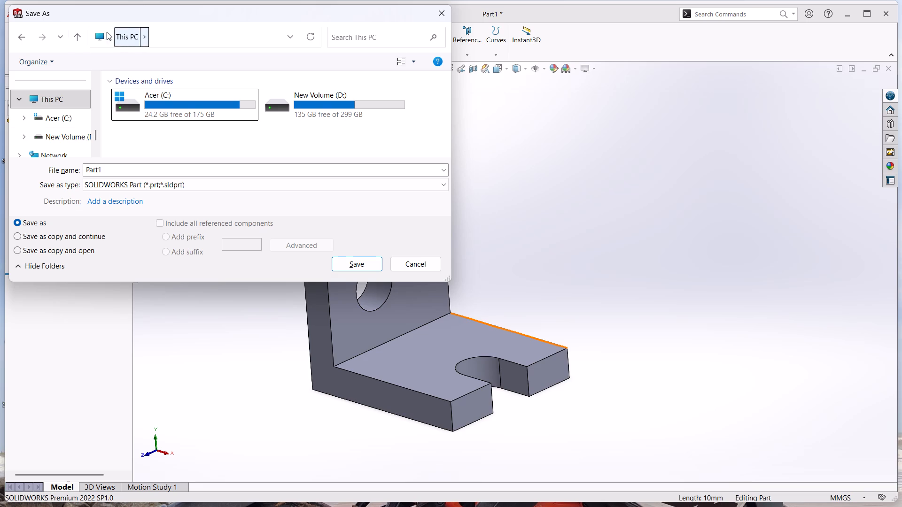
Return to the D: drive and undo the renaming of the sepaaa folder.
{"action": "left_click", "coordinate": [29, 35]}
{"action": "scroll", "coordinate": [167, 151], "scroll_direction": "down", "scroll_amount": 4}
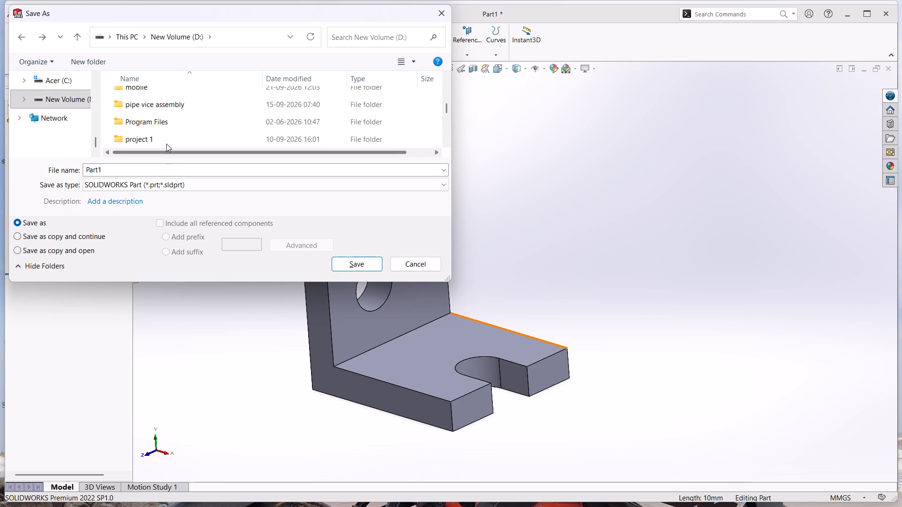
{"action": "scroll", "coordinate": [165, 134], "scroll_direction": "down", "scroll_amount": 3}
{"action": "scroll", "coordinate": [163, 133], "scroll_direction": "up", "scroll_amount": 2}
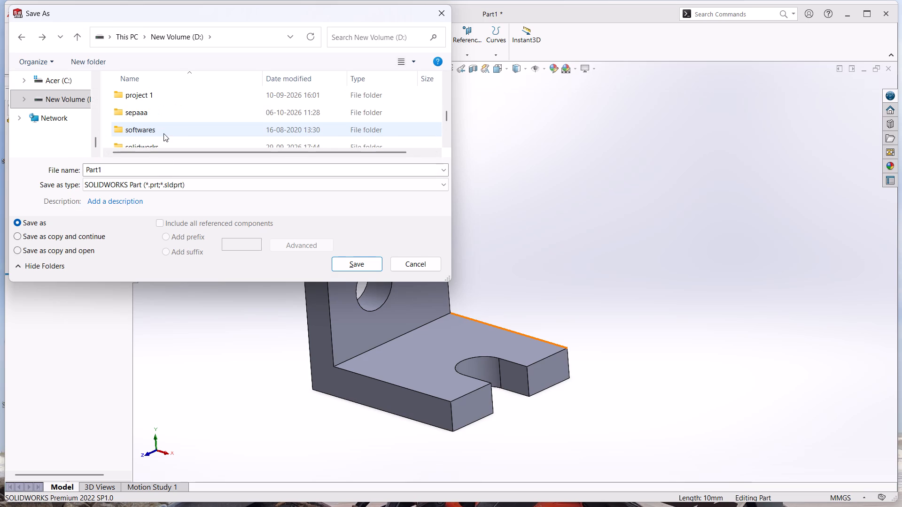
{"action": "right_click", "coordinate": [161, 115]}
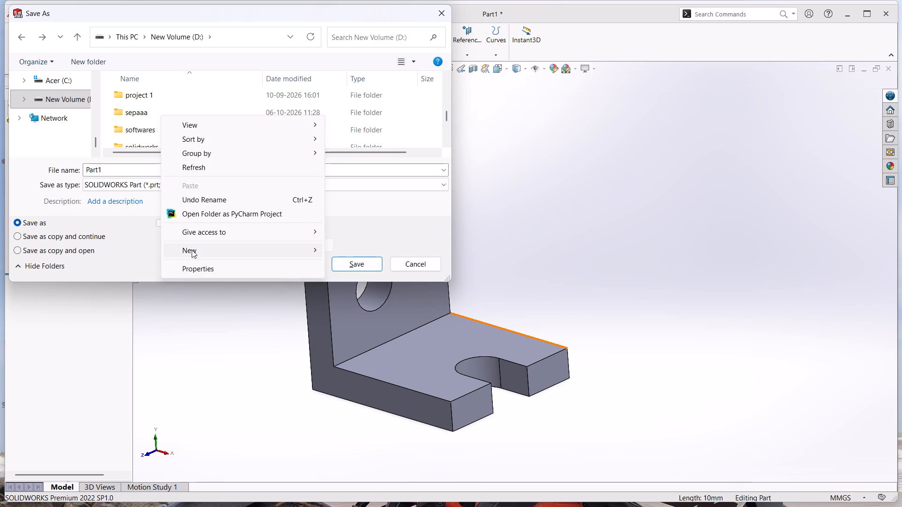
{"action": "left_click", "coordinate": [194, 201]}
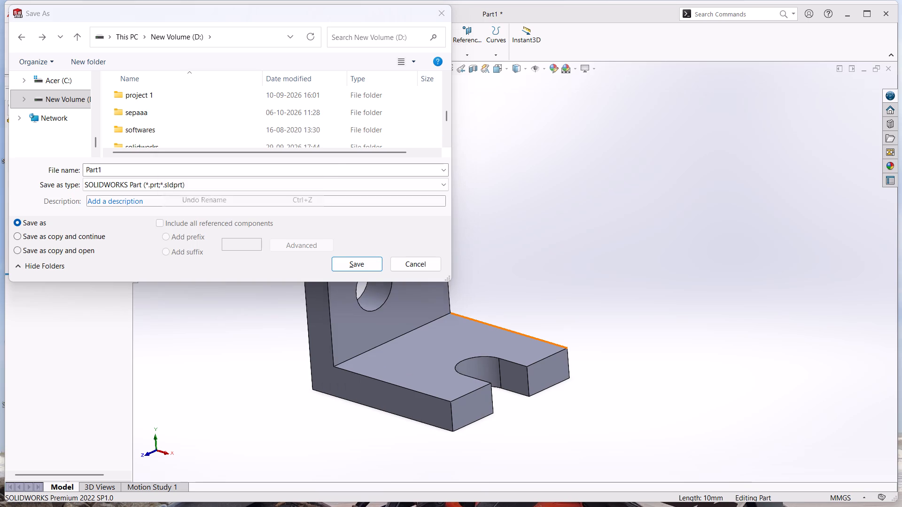
Create another new folder on the D: drive and name it sepa.
{"action": "scroll", "coordinate": [160, 141], "scroll_direction": "down", "scroll_amount": 2}
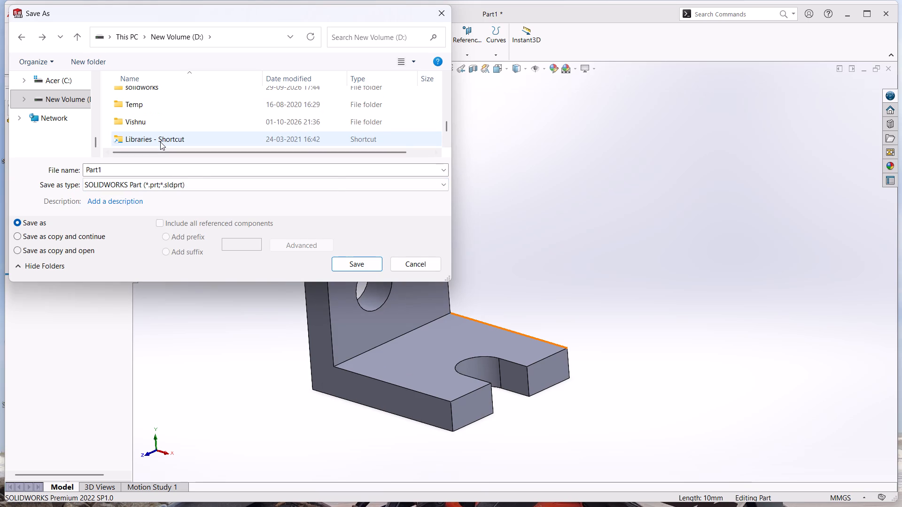
{"action": "scroll", "coordinate": [160, 142], "scroll_direction": "up", "scroll_amount": 5}
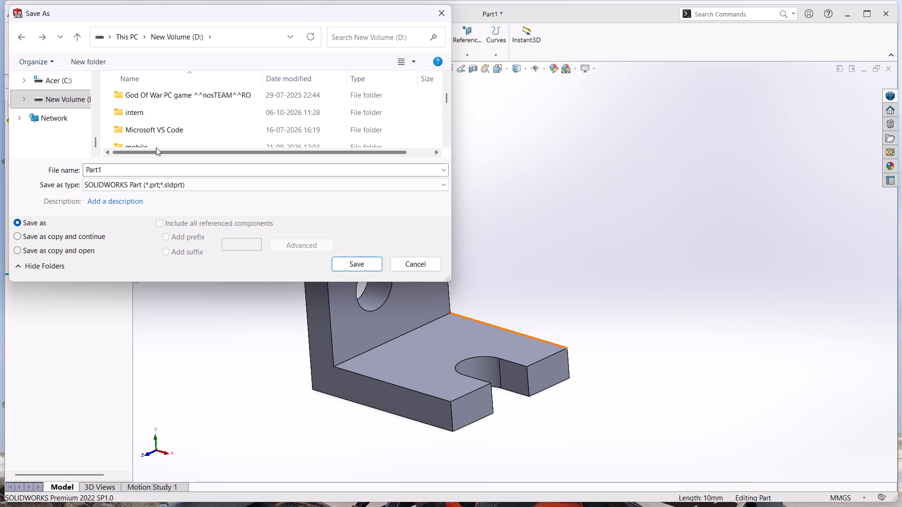
{"action": "scroll", "coordinate": [156, 148], "scroll_direction": "down", "scroll_amount": 4}
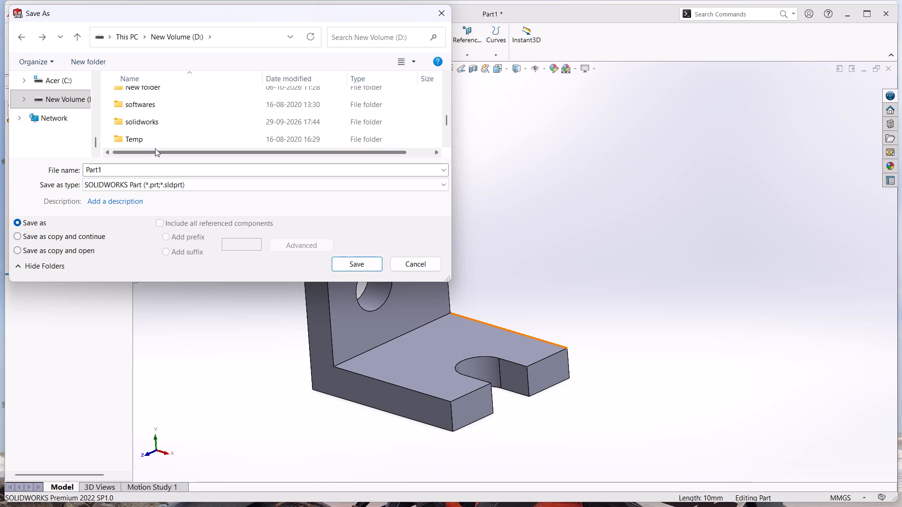
{"action": "scroll", "coordinate": [129, 104], "scroll_direction": "up", "scroll_amount": 1}
{"action": "left_click", "coordinate": [94, 57]}
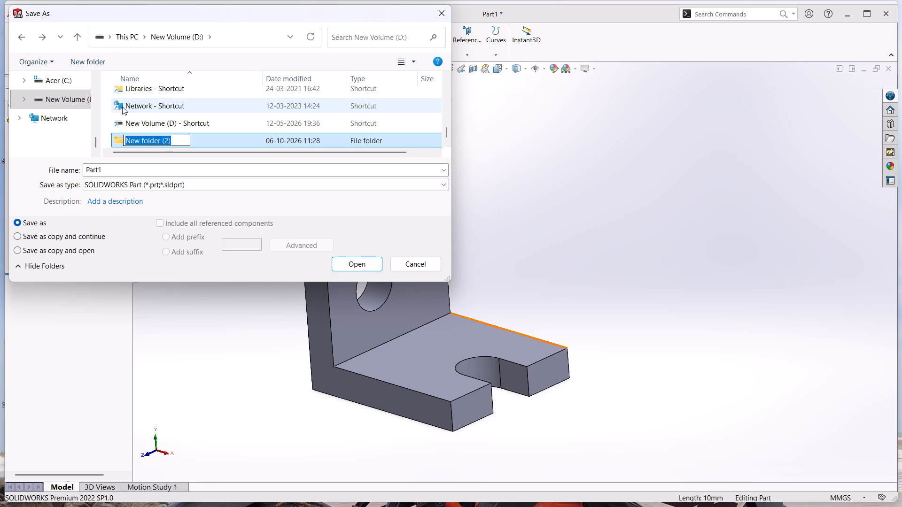
{"action": "type", "text": "sepa"}
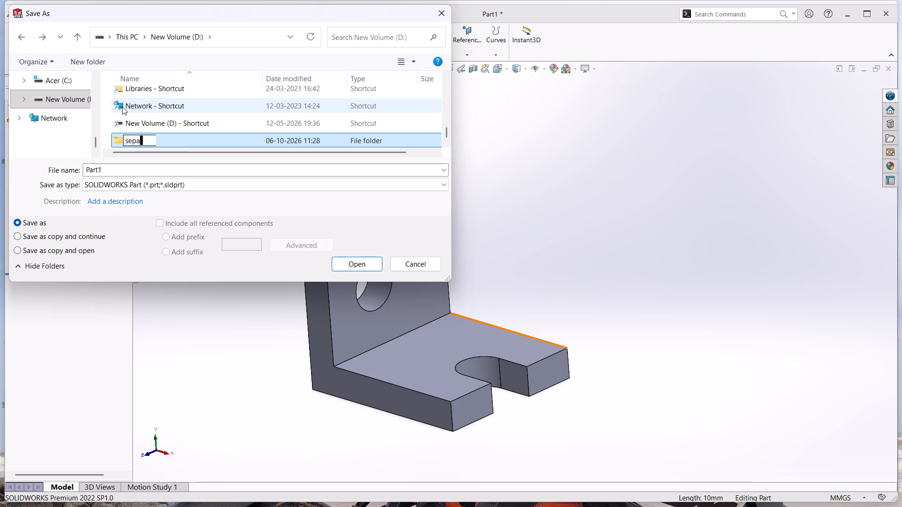
{"action": "left_click", "coordinate": [122, 107]}
{"action": "type", "text": "ate"}
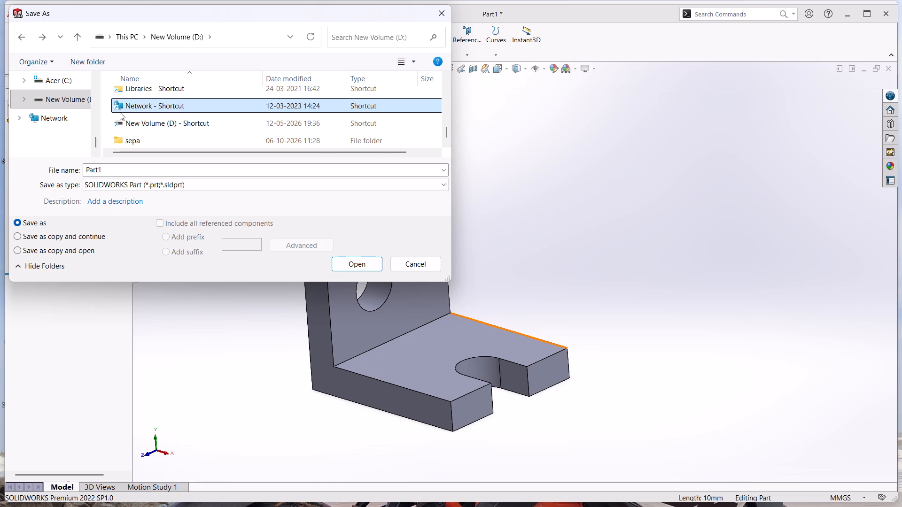
Rename the sepa folder on the D: drive as ssssssssssss.
{"action": "left_click", "coordinate": [138, 142]}
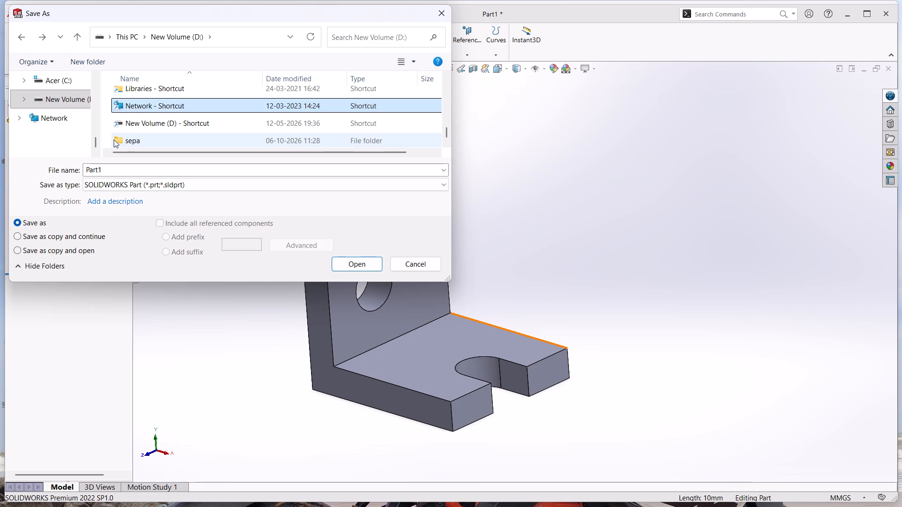
{"action": "left_click", "coordinate": [121, 135]}
{"action": "right_click", "coordinate": [123, 136]}
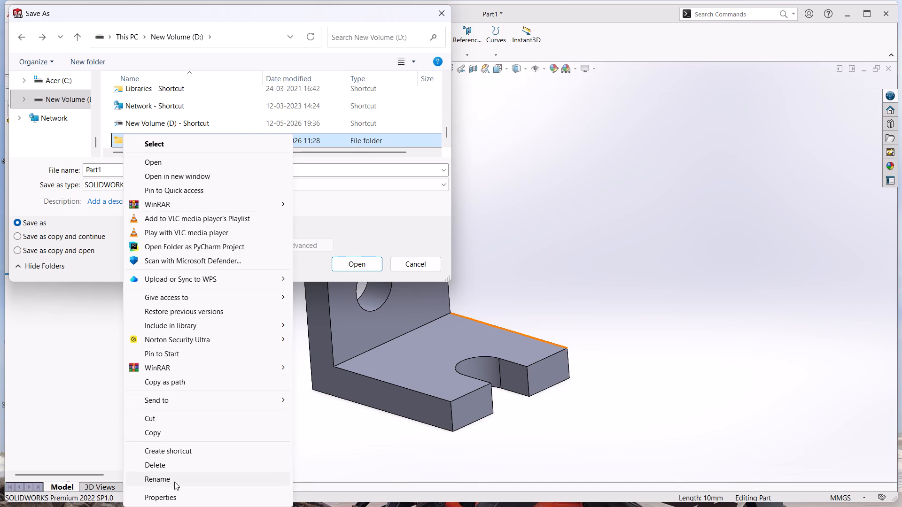
{"action": "left_click", "coordinate": [174, 482]}
{"action": "key", "text": "r"}
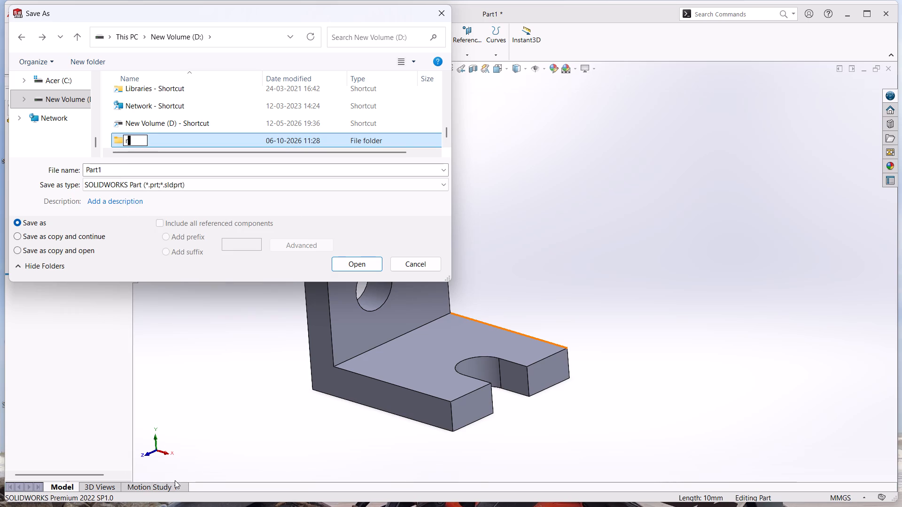
{"action": "key", "text": "BackSpace"}
{"action": "key", "text": "s"}
{"action": "key", "text": "s"}
{"action": "key", "text": "s"}
{"action": "key", "text": "s"}
{"action": "key", "text": "s"}
{"action": "key", "text": "s"}
{"action": "key", "text": "s"}
{"action": "key", "text": "s"}
{"action": "key", "text": "s"}
{"action": "key", "text": "s"}
{"action": "key", "text": "s"}
{"action": "key", "text": "s"}
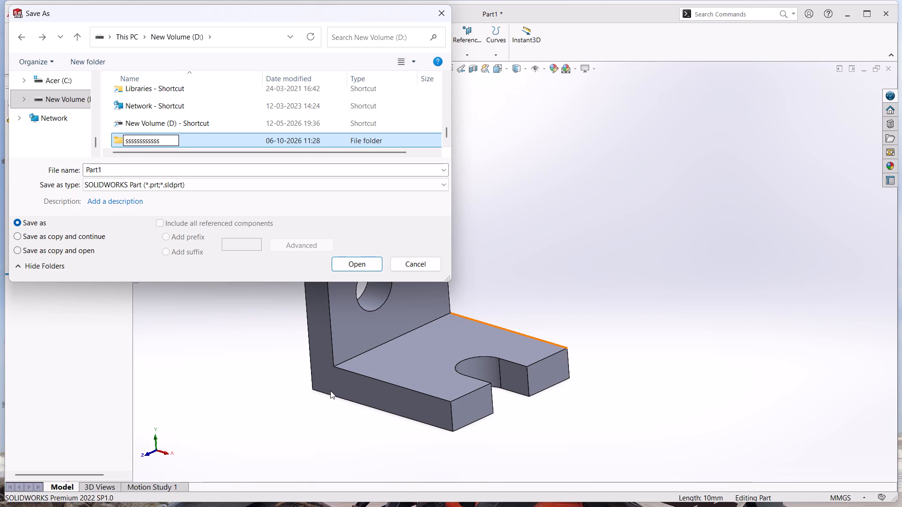
{"action": "left_click", "coordinate": [372, 264]}
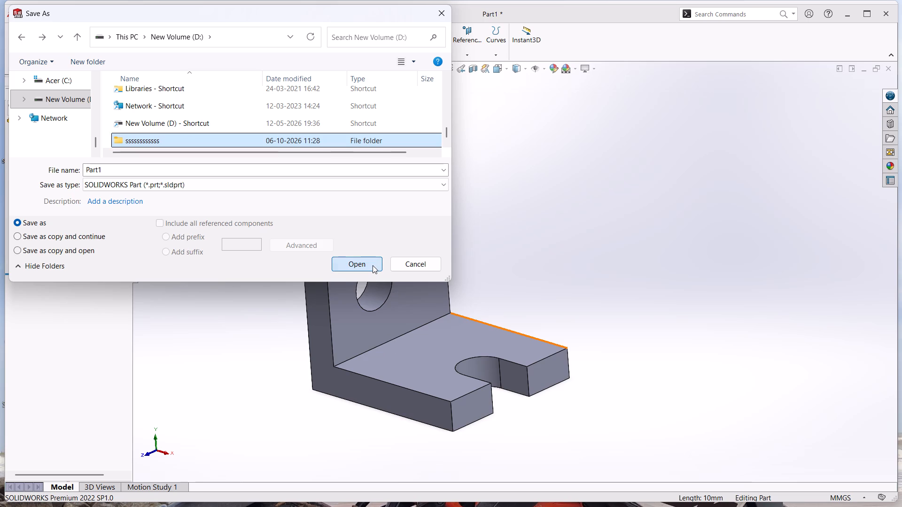
Save the part as Part1 in SOLIDWORKS Part format inside the ssssssssssss folder.
{"action": "double_click", "coordinate": [132, 137]}
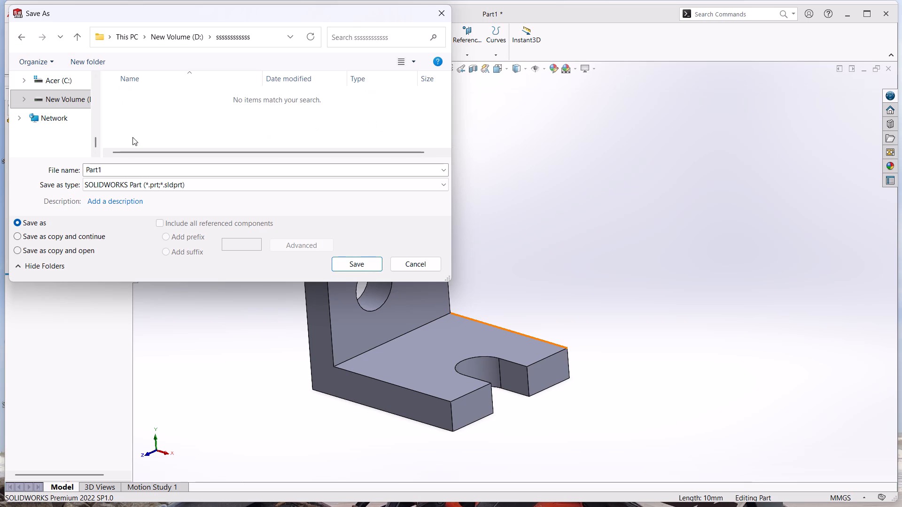
{"action": "left_click", "coordinate": [344, 266]}
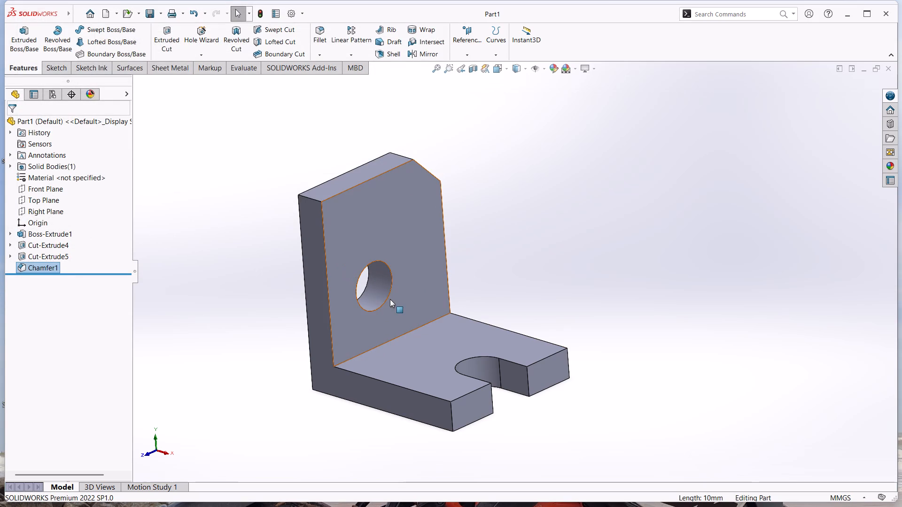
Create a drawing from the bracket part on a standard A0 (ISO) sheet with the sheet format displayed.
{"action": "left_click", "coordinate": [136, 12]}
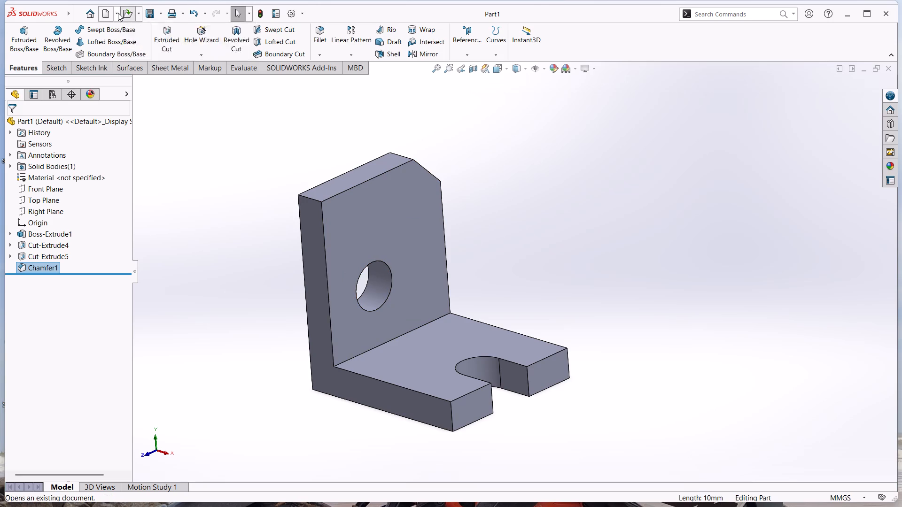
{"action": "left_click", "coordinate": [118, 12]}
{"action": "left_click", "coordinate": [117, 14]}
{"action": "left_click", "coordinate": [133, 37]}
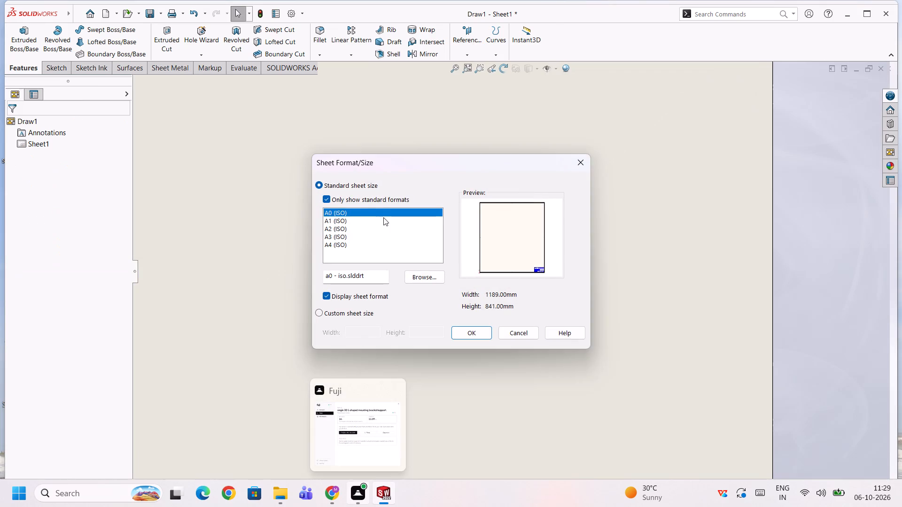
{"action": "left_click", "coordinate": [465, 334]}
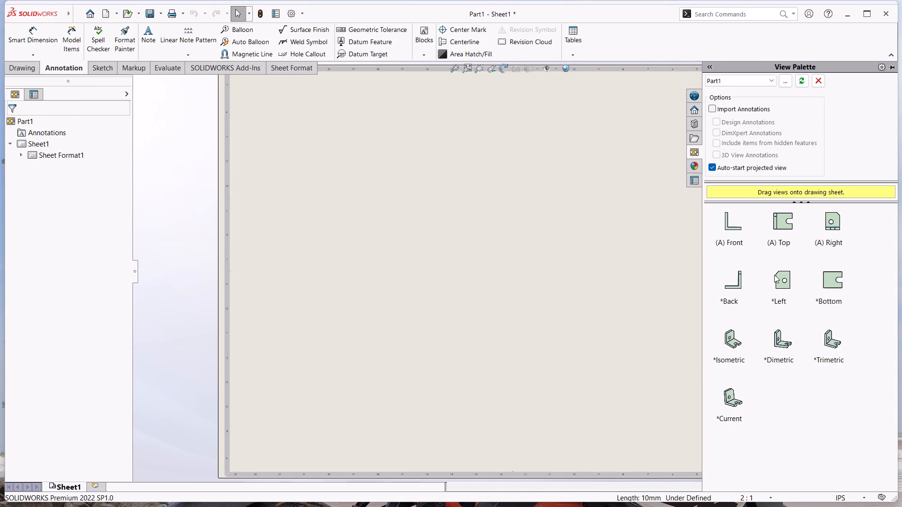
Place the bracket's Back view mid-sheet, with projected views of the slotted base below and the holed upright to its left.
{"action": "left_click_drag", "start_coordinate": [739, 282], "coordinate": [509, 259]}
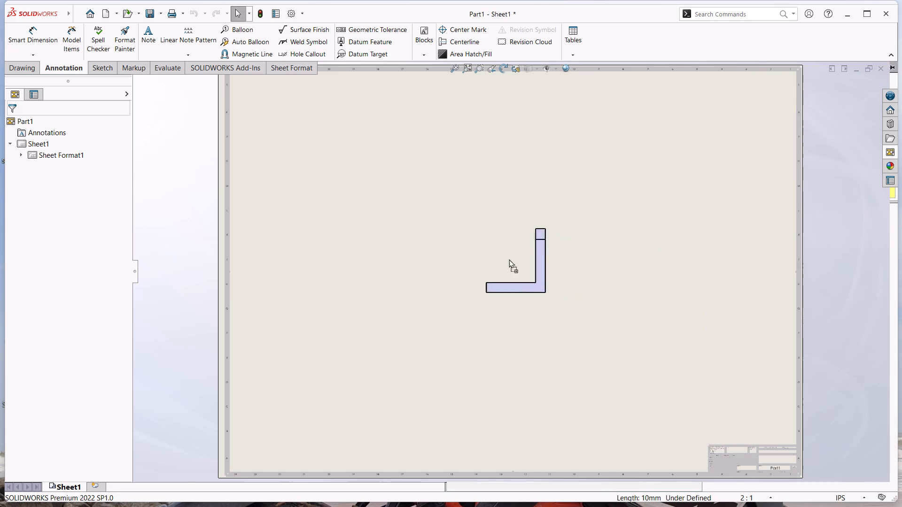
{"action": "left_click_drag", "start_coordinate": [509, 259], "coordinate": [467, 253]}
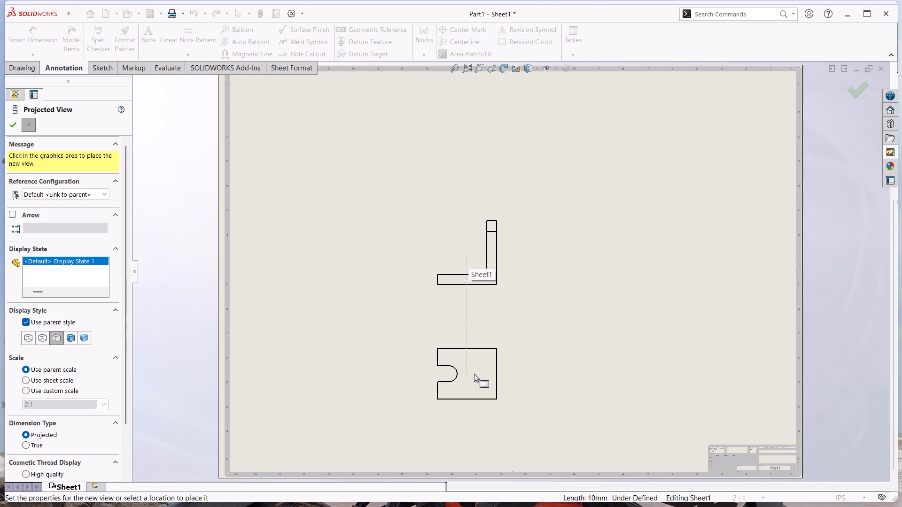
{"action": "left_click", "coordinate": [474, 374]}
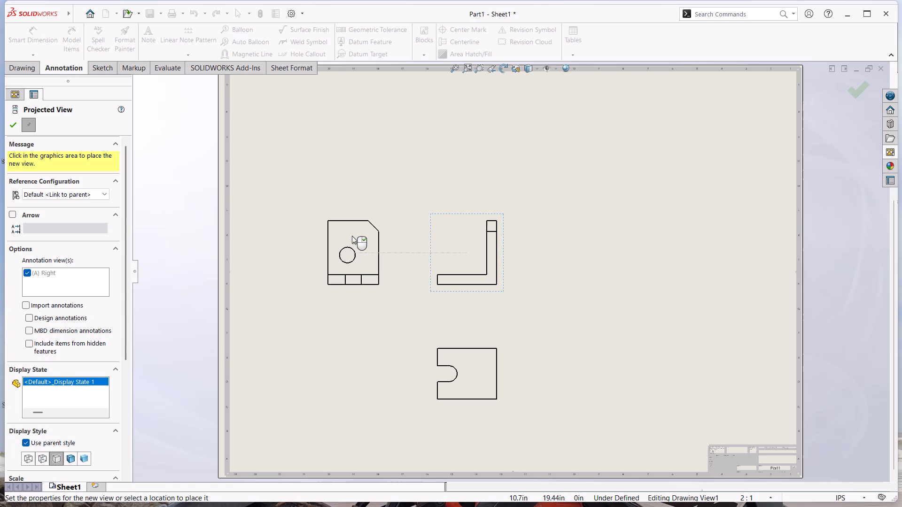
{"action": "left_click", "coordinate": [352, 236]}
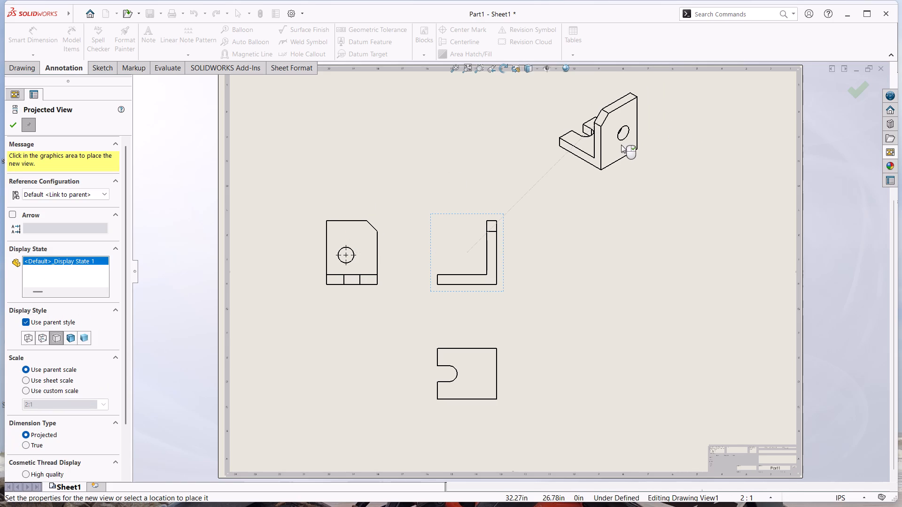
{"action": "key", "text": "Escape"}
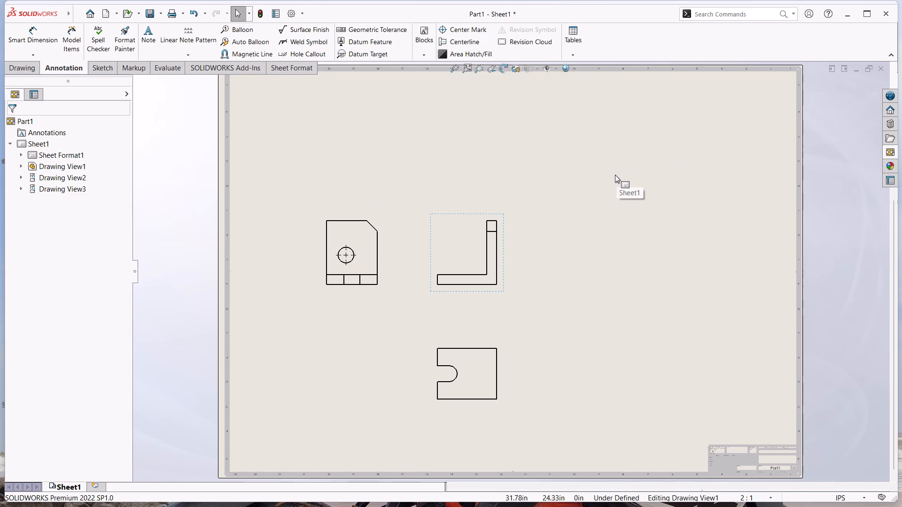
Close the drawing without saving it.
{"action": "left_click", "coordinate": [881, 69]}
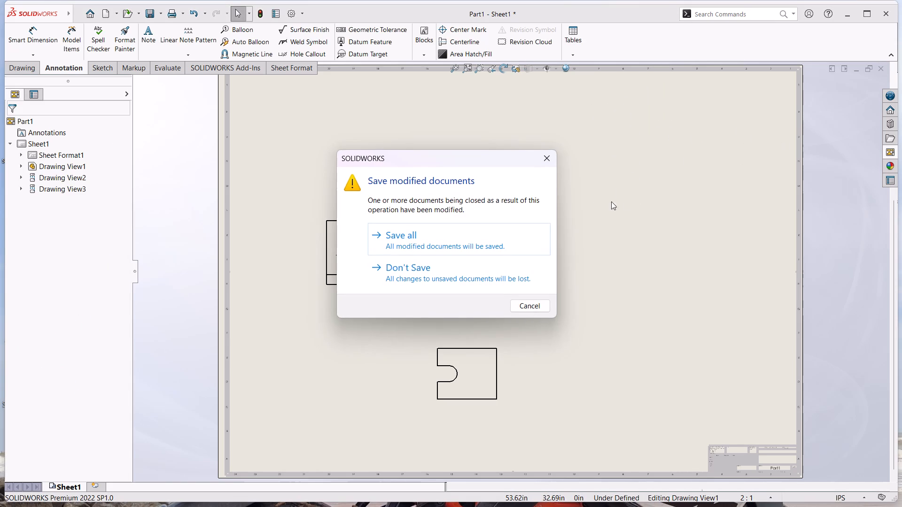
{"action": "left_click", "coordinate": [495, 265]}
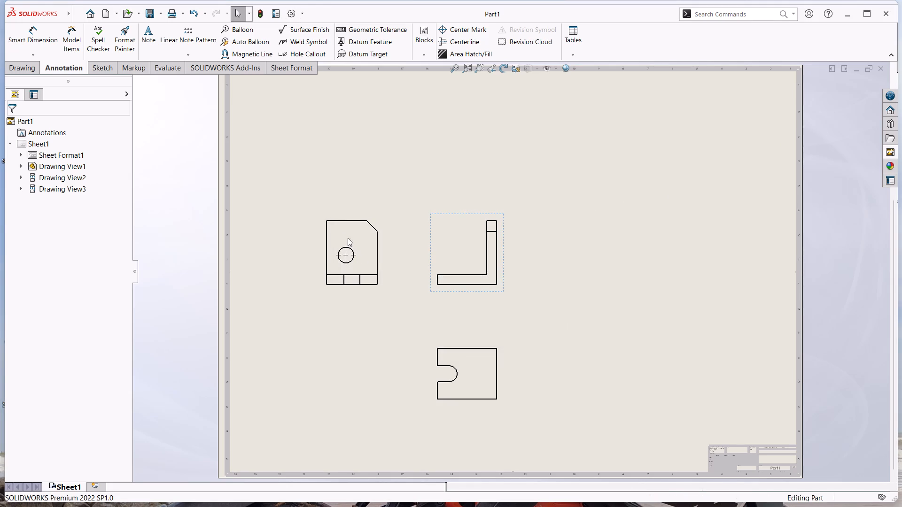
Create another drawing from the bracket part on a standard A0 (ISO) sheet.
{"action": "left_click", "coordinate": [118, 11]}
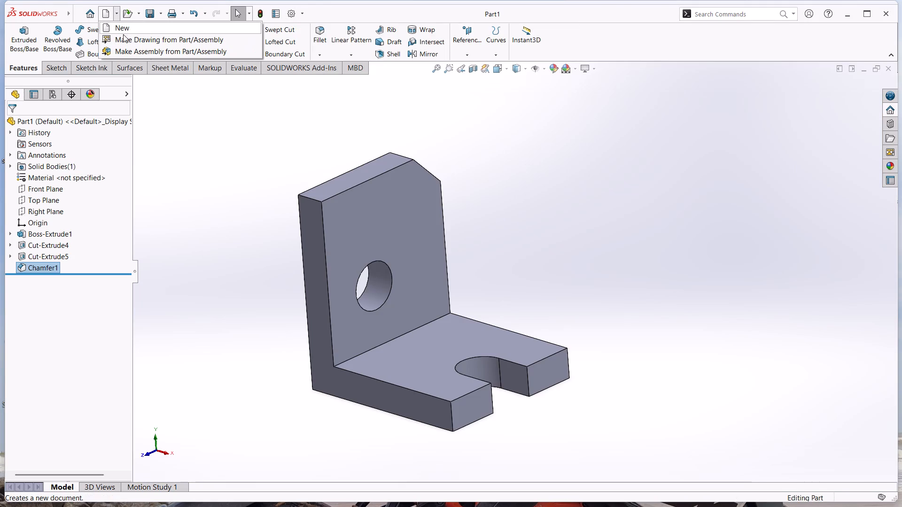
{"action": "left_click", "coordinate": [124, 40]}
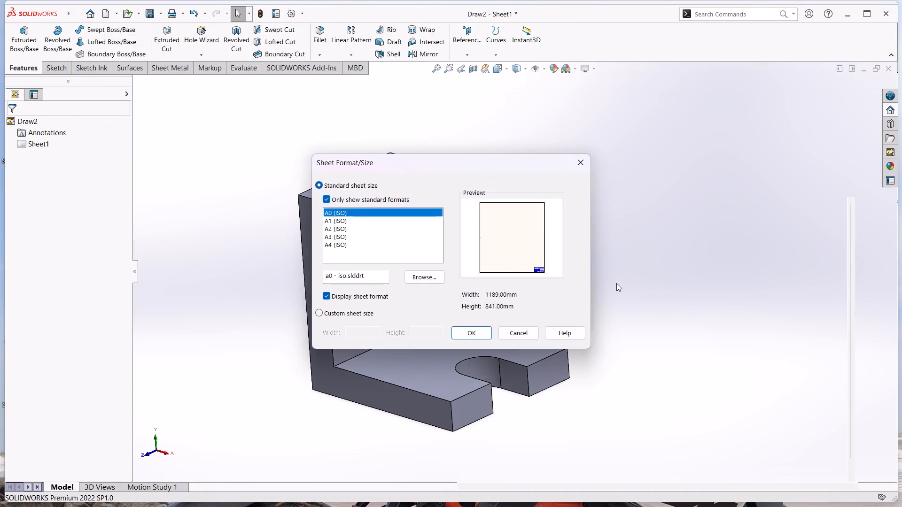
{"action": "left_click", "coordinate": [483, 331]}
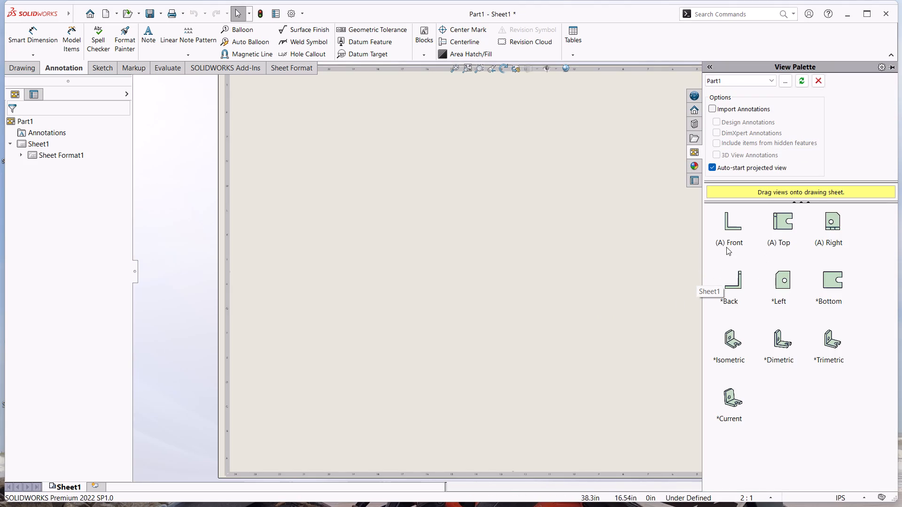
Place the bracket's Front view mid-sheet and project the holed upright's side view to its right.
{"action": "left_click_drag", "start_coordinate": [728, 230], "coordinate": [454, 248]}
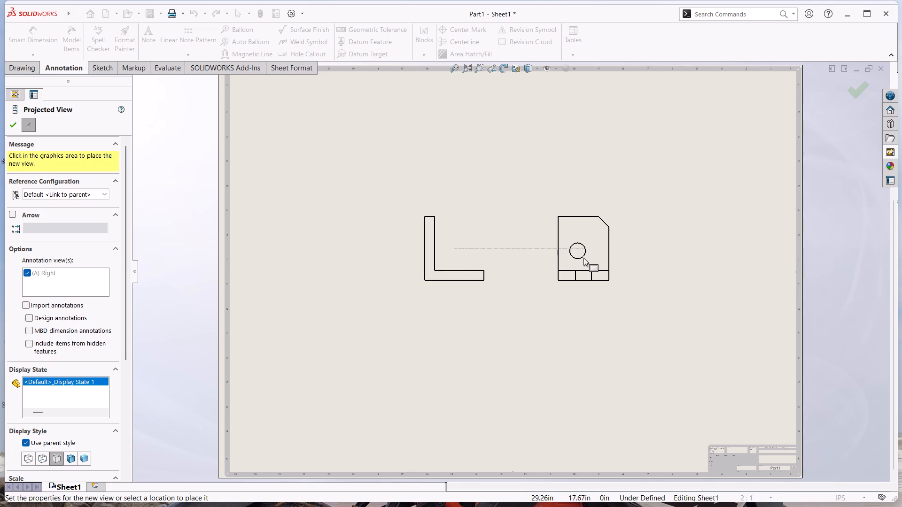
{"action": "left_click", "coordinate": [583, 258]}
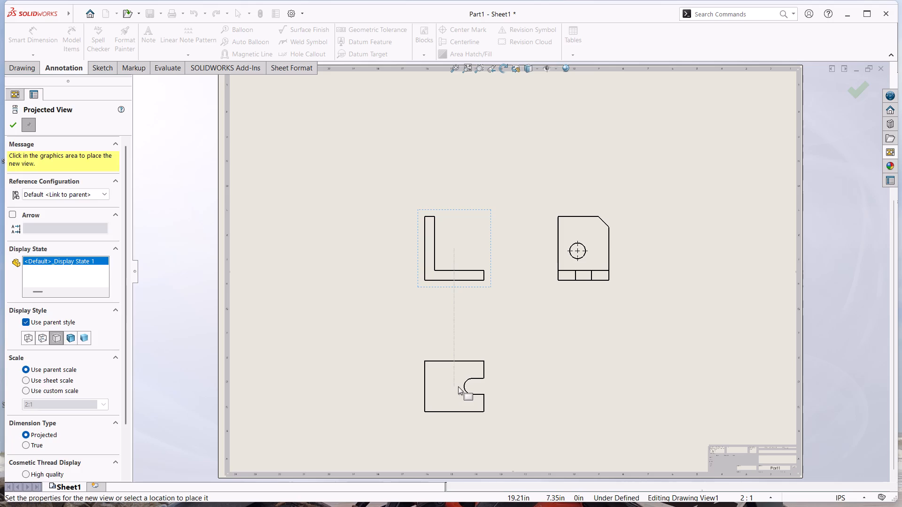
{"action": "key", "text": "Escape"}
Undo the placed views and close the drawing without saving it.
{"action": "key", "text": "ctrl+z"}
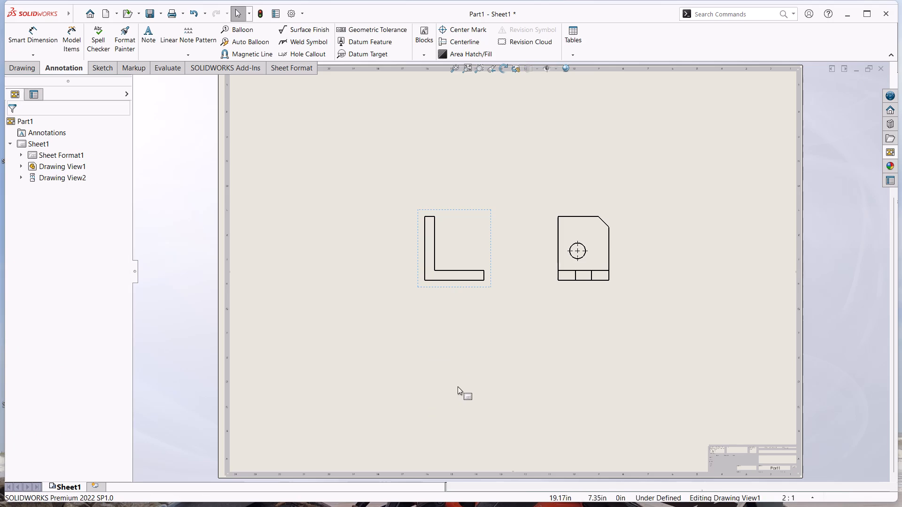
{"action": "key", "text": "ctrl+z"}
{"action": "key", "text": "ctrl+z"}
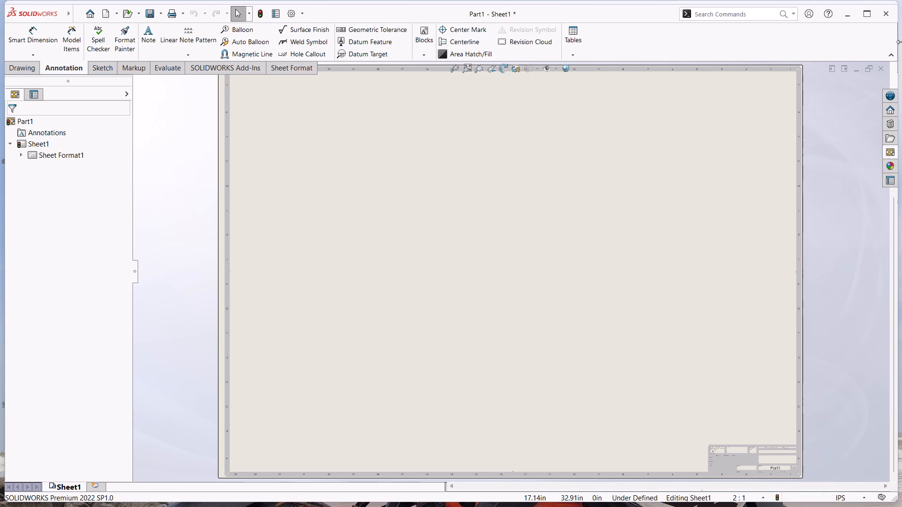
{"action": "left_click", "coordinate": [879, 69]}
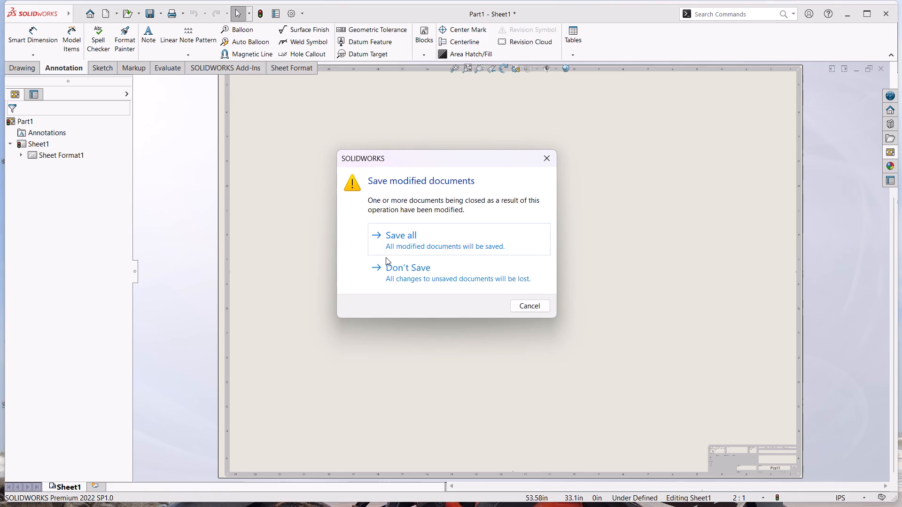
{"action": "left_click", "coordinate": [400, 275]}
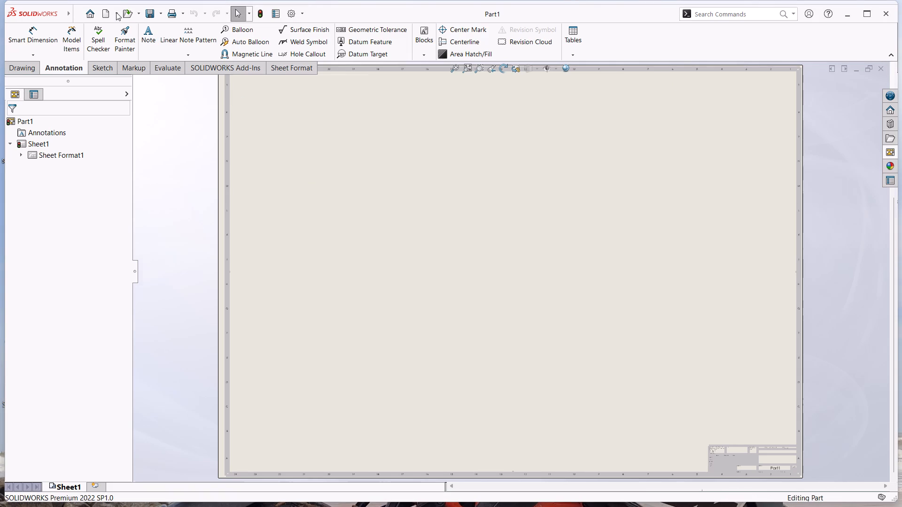
Create a new drawing from the bracket part on a standard A0 (ISO) sheet.
{"action": "left_click", "coordinate": [117, 11]}
{"action": "left_click", "coordinate": [118, 39]}
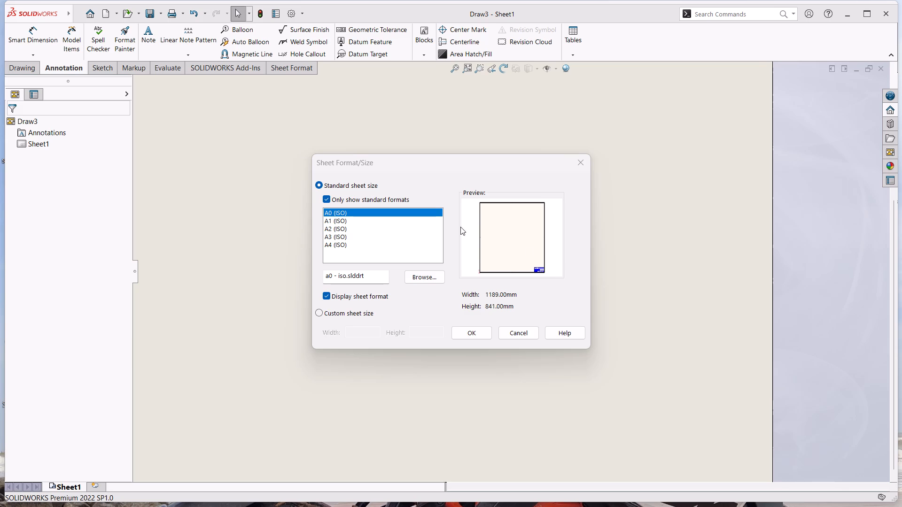
{"action": "left_click", "coordinate": [487, 329]}
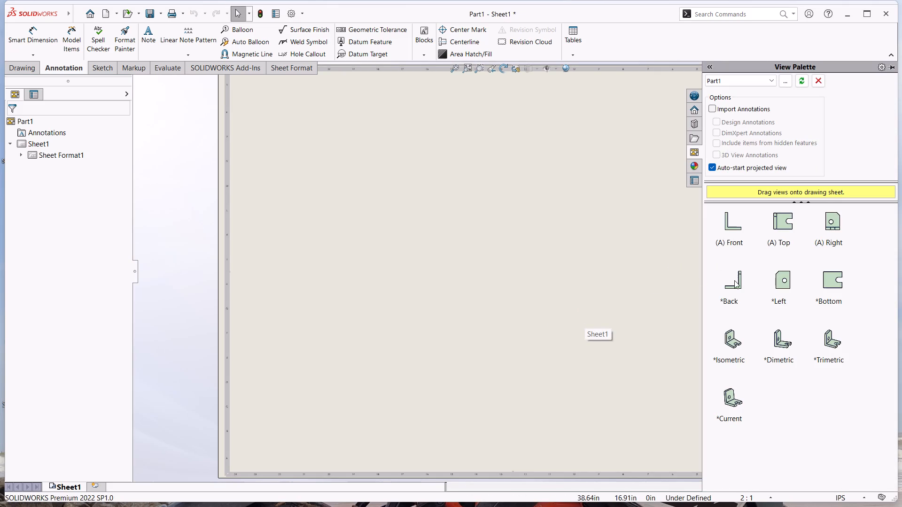
Place the Back view mid-sheet, with projected views below and to its left and an isometric projection at the upper right.
{"action": "left_click_drag", "start_coordinate": [736, 284], "coordinate": [459, 237]}
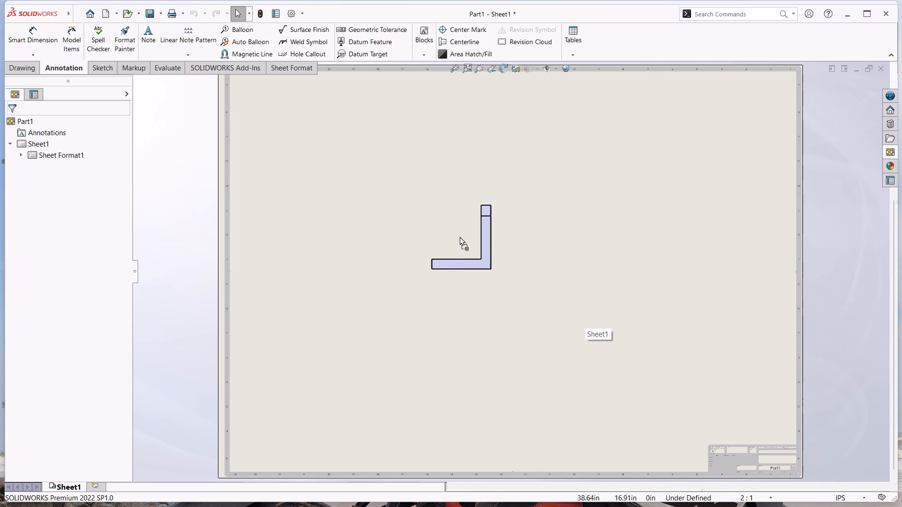
{"action": "left_click_drag", "start_coordinate": [459, 237], "coordinate": [446, 236]}
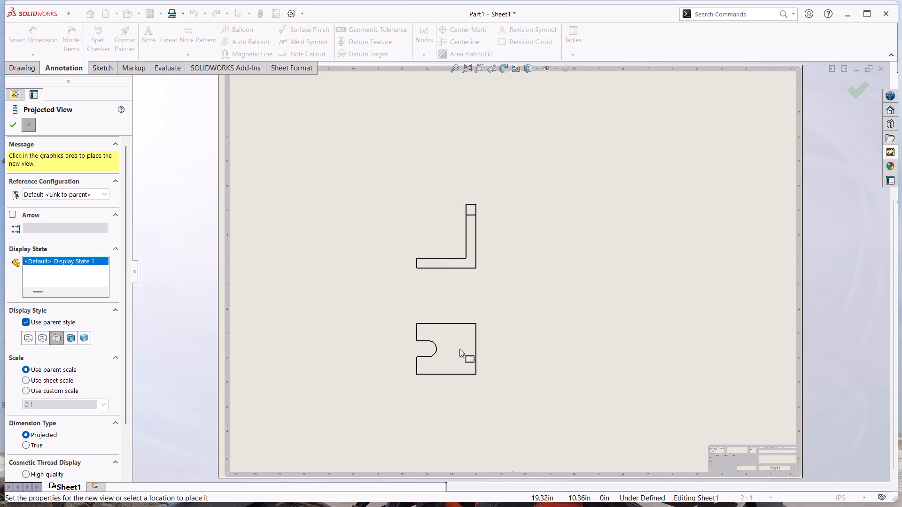
{"action": "left_click", "coordinate": [459, 347]}
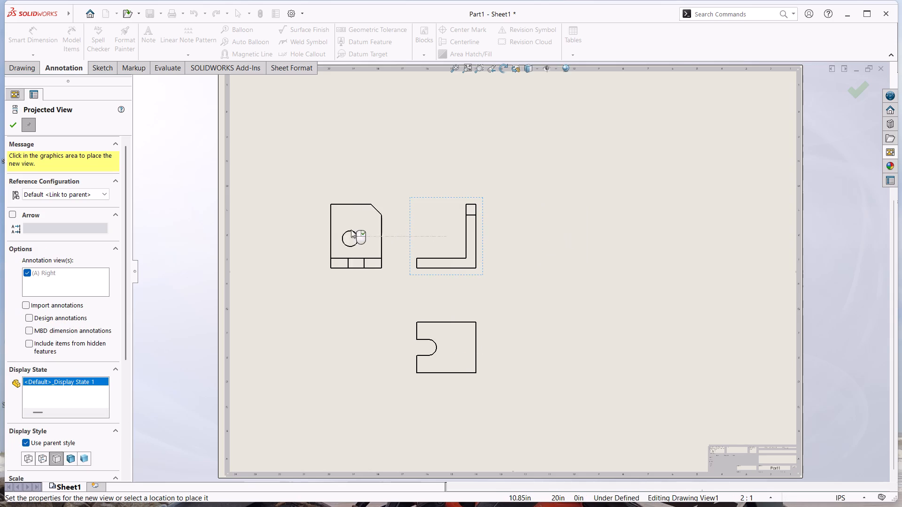
{"action": "left_click", "coordinate": [324, 236]}
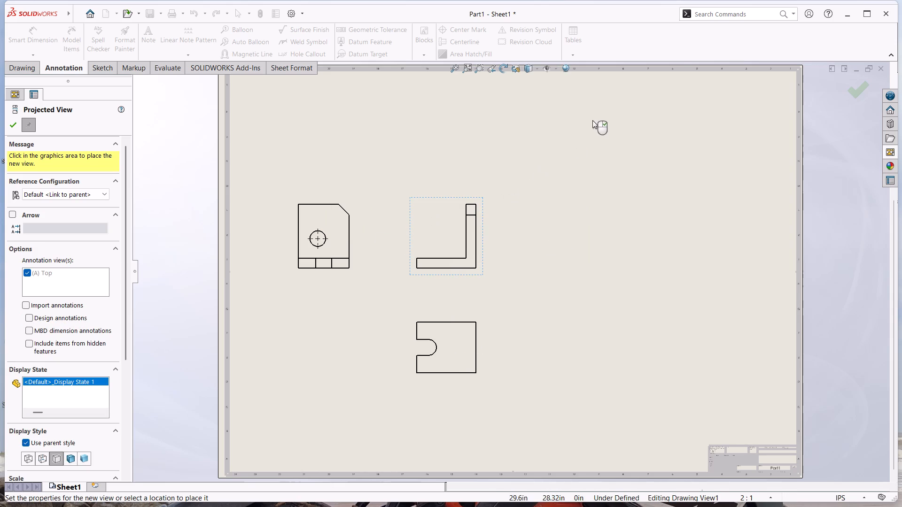
{"action": "left_click", "coordinate": [610, 159]}
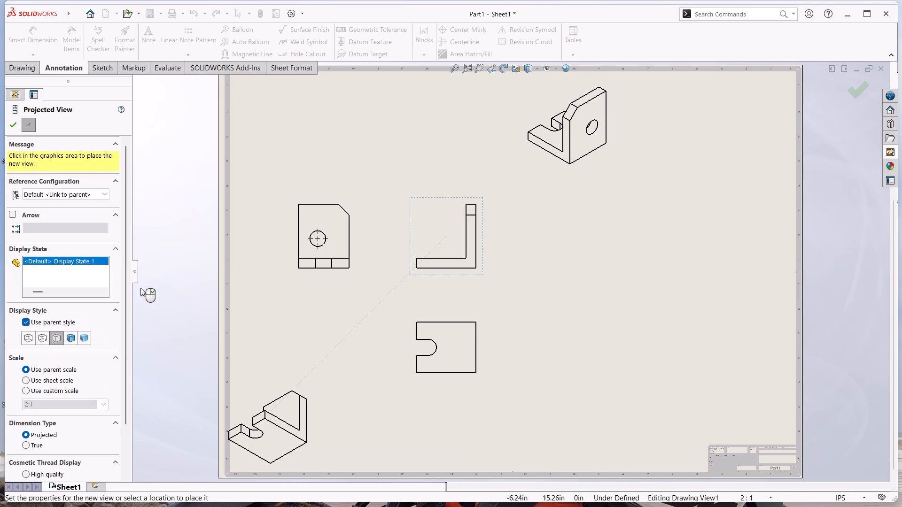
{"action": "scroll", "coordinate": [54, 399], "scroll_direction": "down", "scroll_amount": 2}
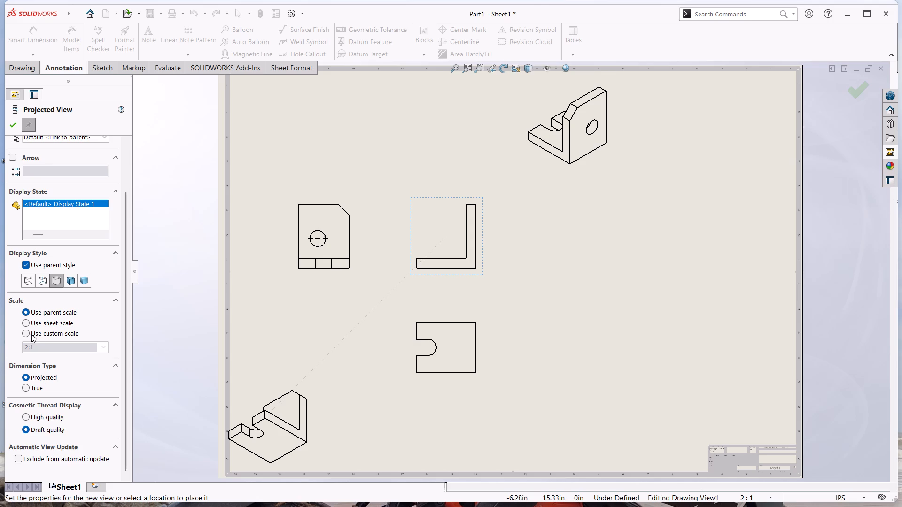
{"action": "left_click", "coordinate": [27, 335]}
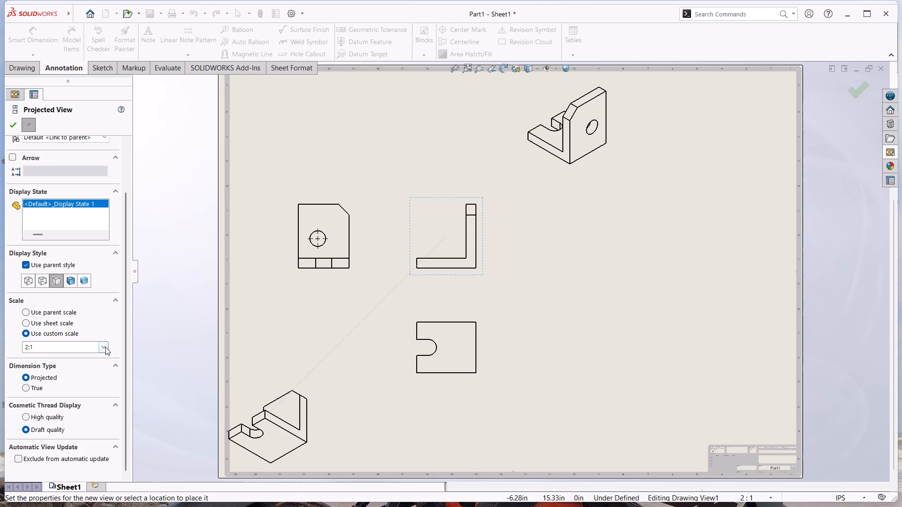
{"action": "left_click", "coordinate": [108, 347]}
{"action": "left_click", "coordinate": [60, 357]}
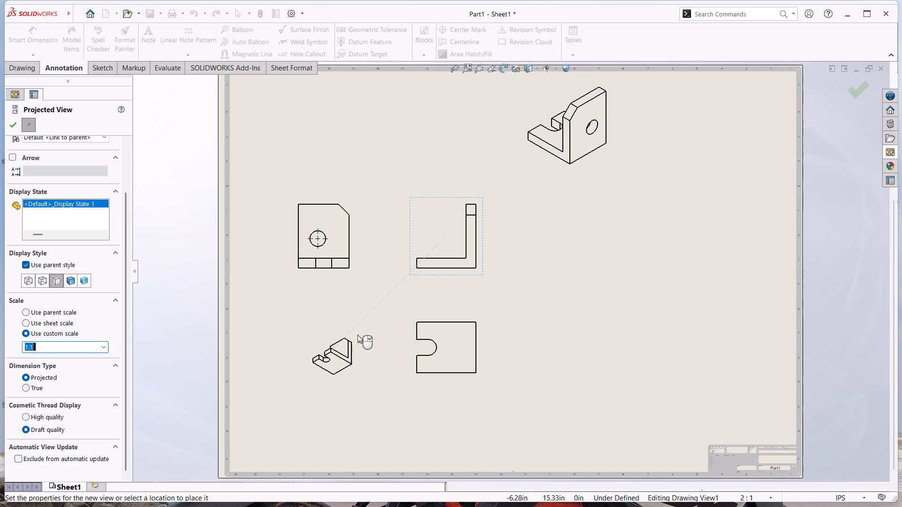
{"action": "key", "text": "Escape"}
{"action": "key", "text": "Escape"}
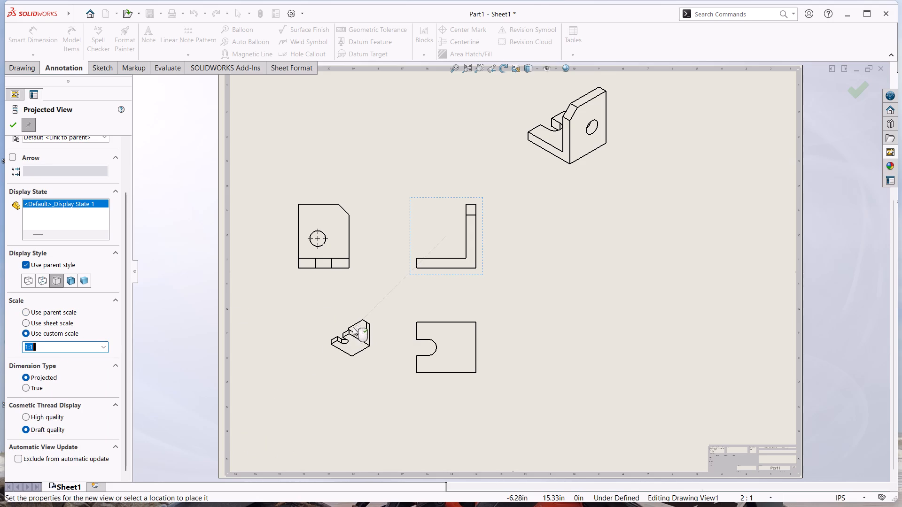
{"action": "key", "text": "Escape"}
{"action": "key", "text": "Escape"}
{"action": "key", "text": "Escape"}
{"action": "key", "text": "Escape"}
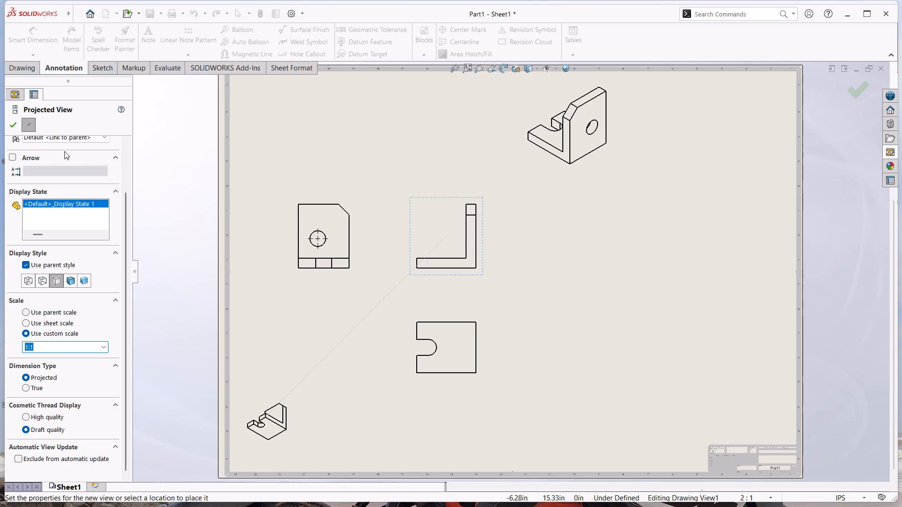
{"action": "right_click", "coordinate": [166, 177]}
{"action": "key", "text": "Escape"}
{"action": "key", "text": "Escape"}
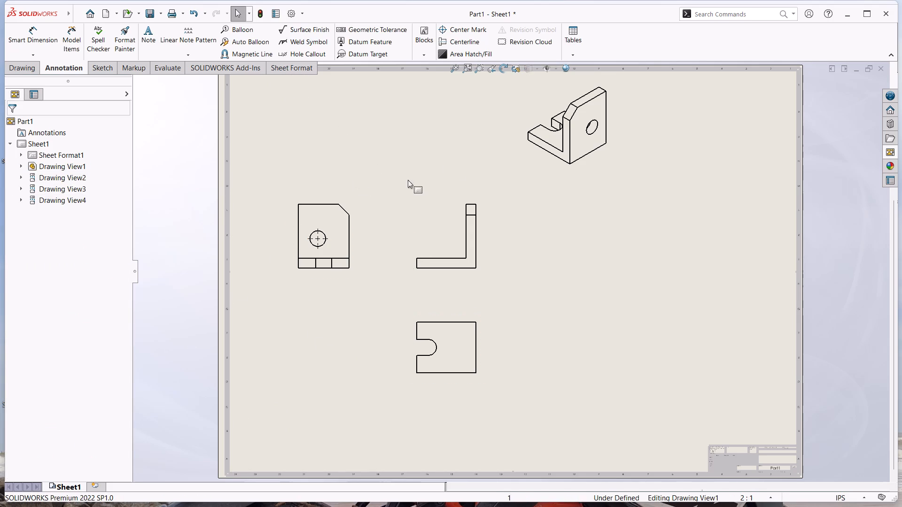
Set the isometric view to a custom scale of 5:1 and move it into the sheet's upper-right area, clear of the other views.
{"action": "left_click", "coordinate": [542, 174]}
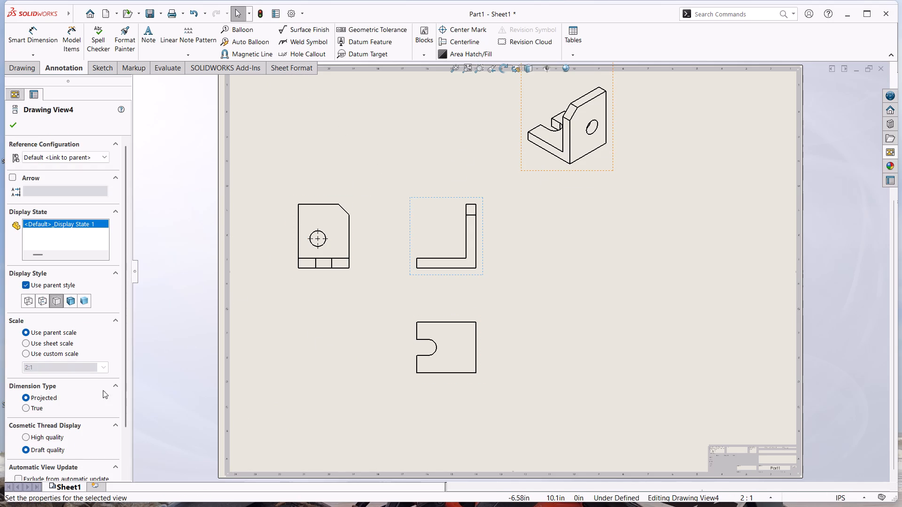
{"action": "left_click", "coordinate": [30, 354]}
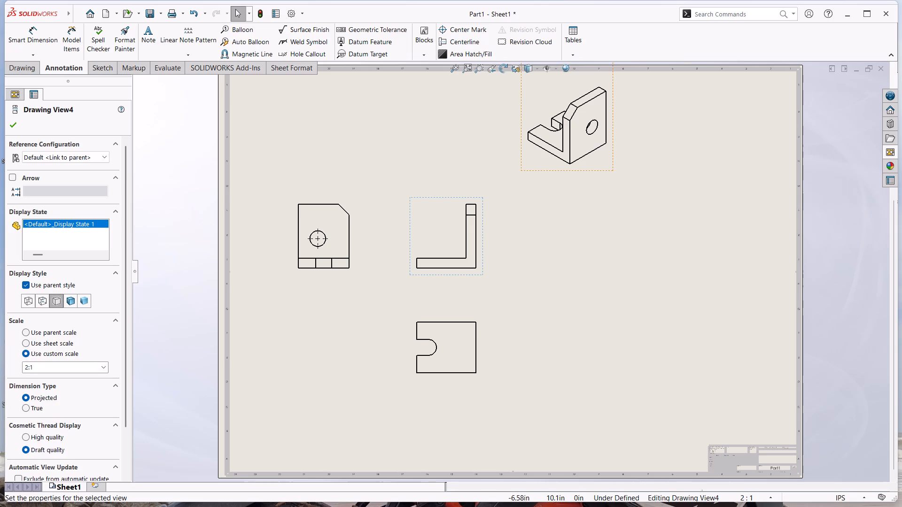
{"action": "left_click", "coordinate": [52, 369]}
{"action": "left_click", "coordinate": [104, 369]}
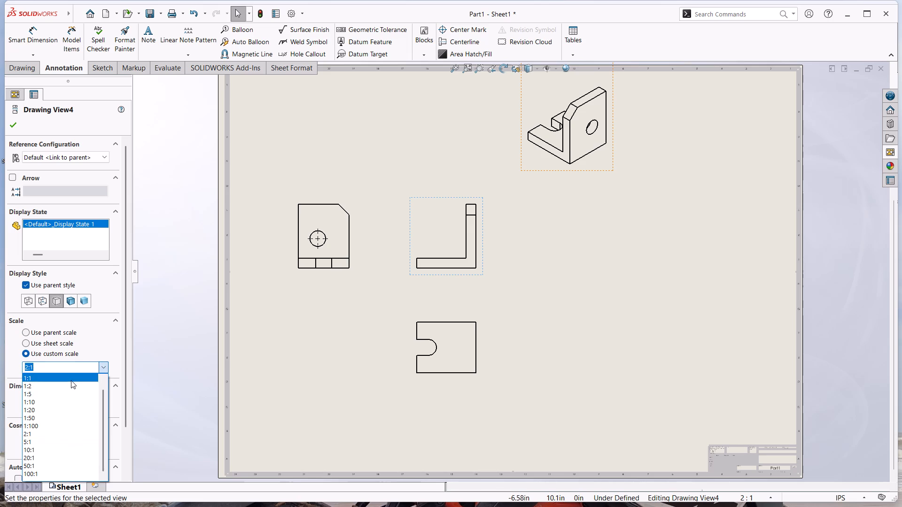
{"action": "left_click", "coordinate": [71, 380]}
{"action": "left_click", "coordinate": [104, 365]}
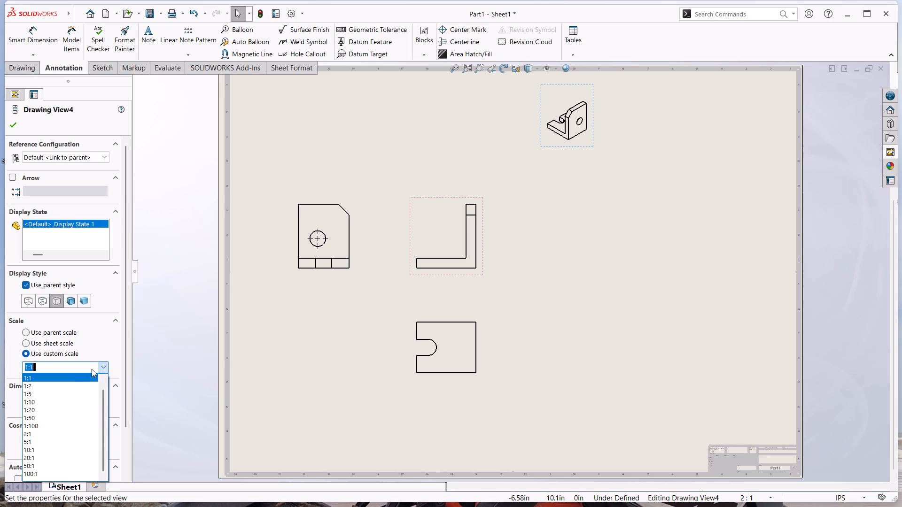
{"action": "left_click", "coordinate": [75, 387]}
{"action": "left_click", "coordinate": [105, 368]}
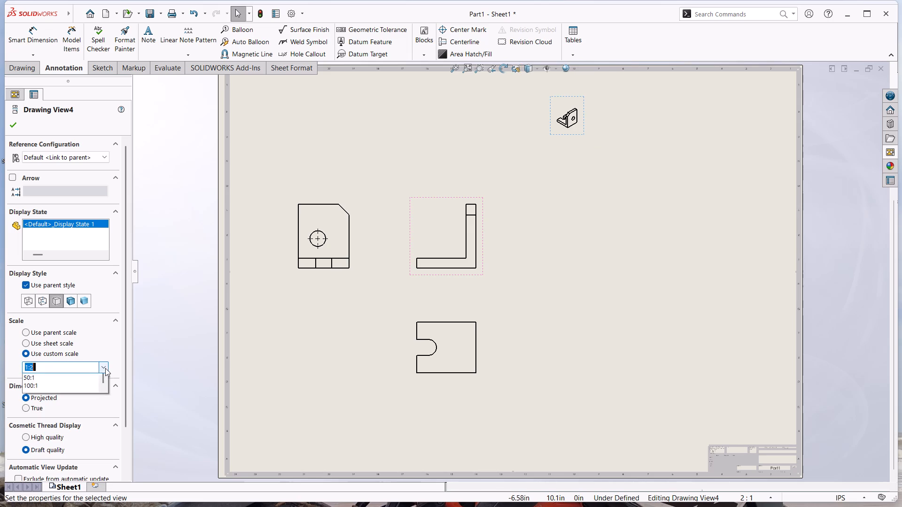
{"action": "left_click", "coordinate": [60, 432]}
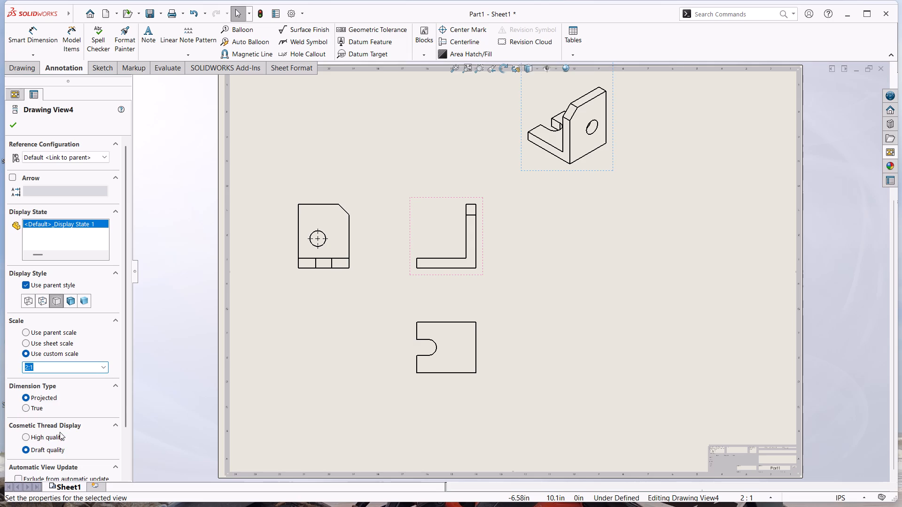
{"action": "left_click", "coordinate": [104, 368]}
{"action": "left_click", "coordinate": [51, 443]}
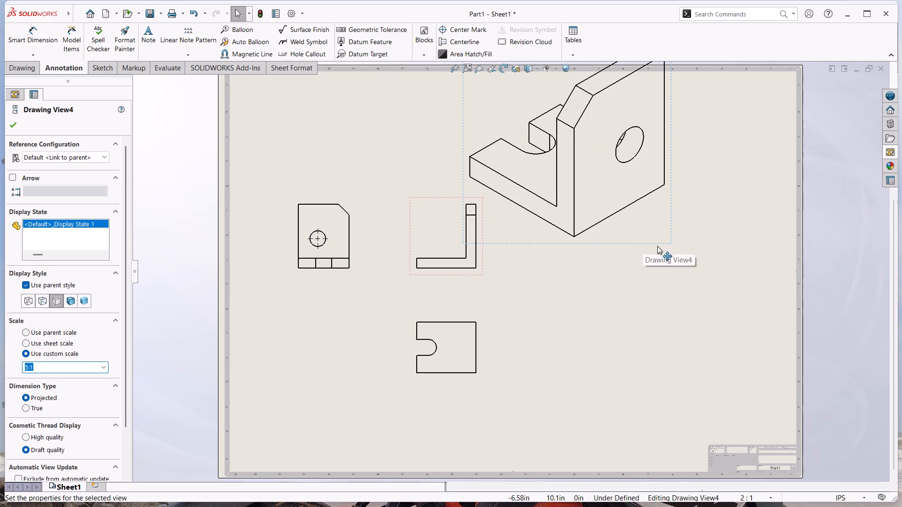
{"action": "left_click_drag", "start_coordinate": [657, 246], "coordinate": [741, 295]}
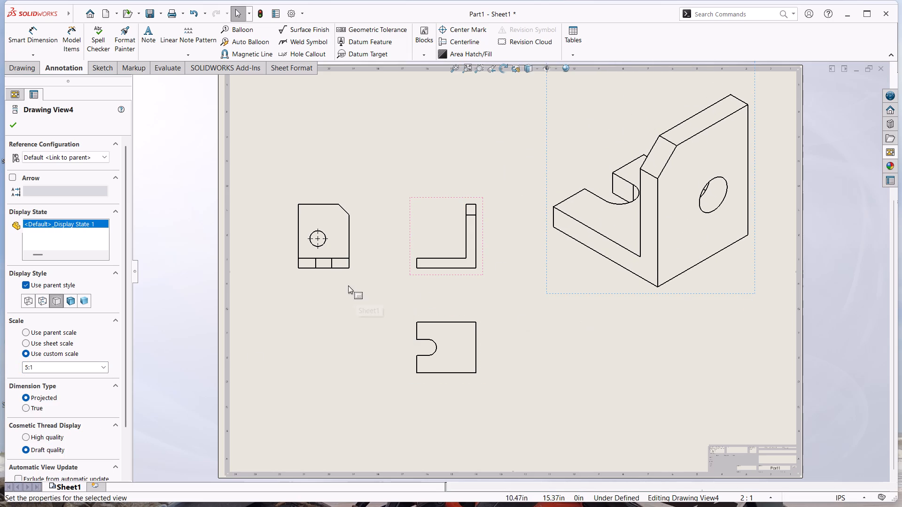
Move the holed upright's side view further left, away from the L-shaped main view.
{"action": "left_click_drag", "start_coordinate": [342, 279], "coordinate": [305, 310]}
{"action": "left_click", "coordinate": [338, 305]}
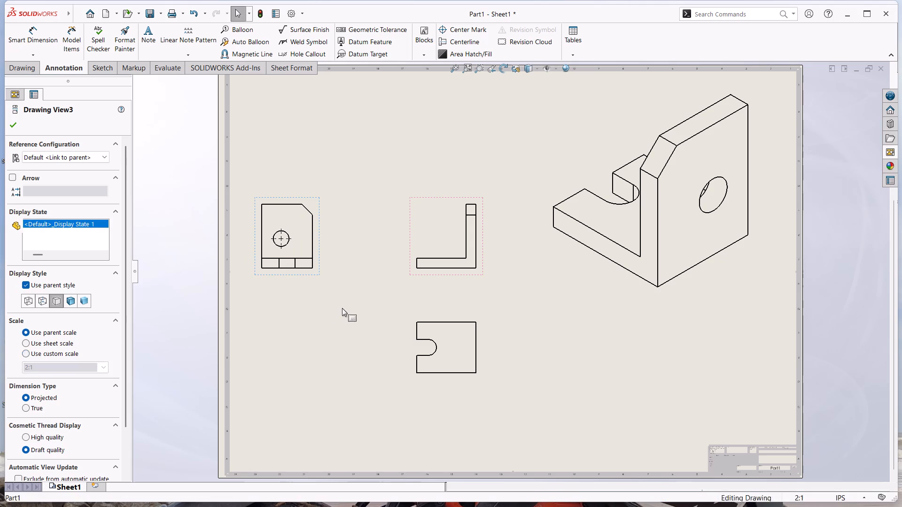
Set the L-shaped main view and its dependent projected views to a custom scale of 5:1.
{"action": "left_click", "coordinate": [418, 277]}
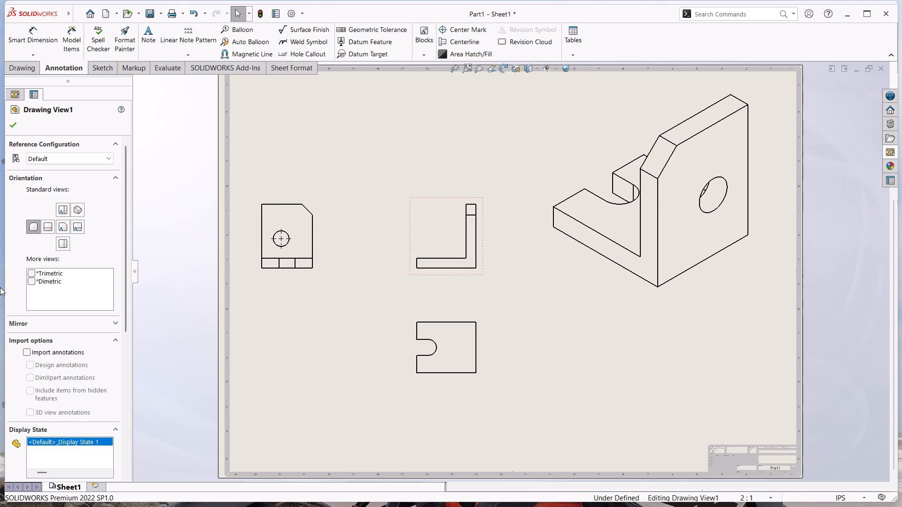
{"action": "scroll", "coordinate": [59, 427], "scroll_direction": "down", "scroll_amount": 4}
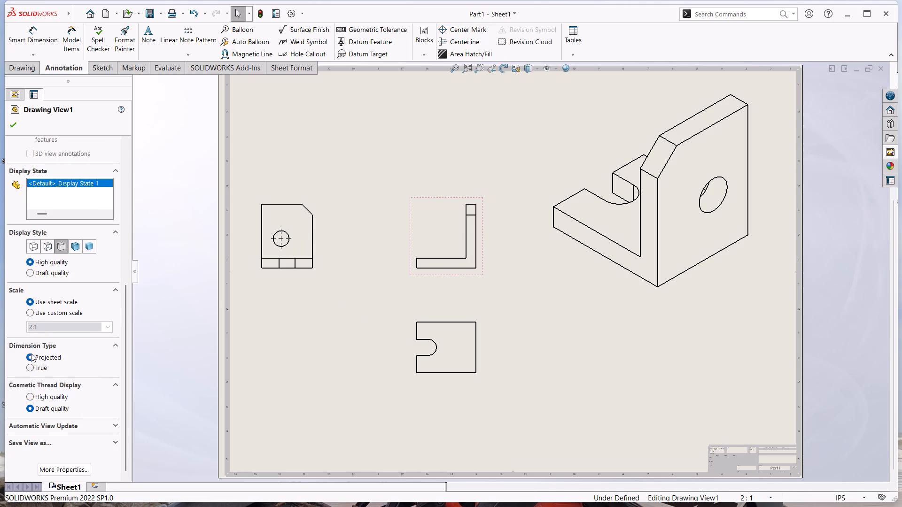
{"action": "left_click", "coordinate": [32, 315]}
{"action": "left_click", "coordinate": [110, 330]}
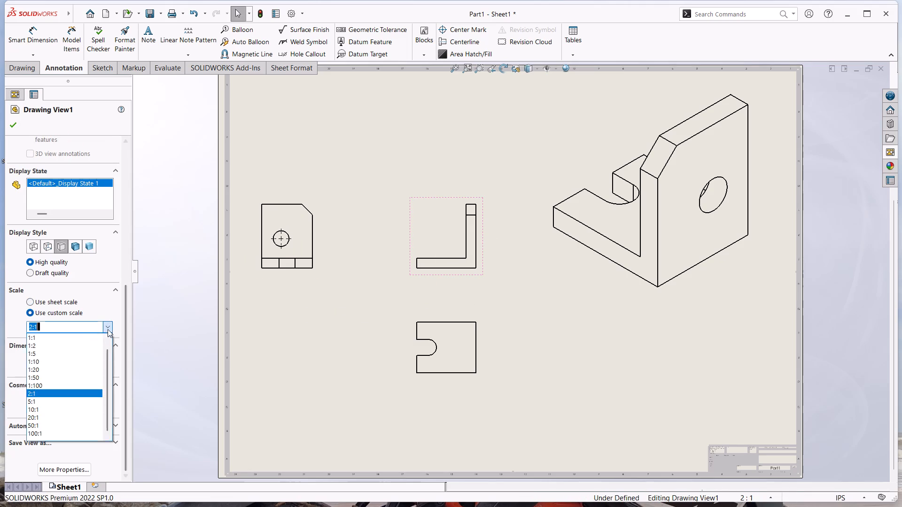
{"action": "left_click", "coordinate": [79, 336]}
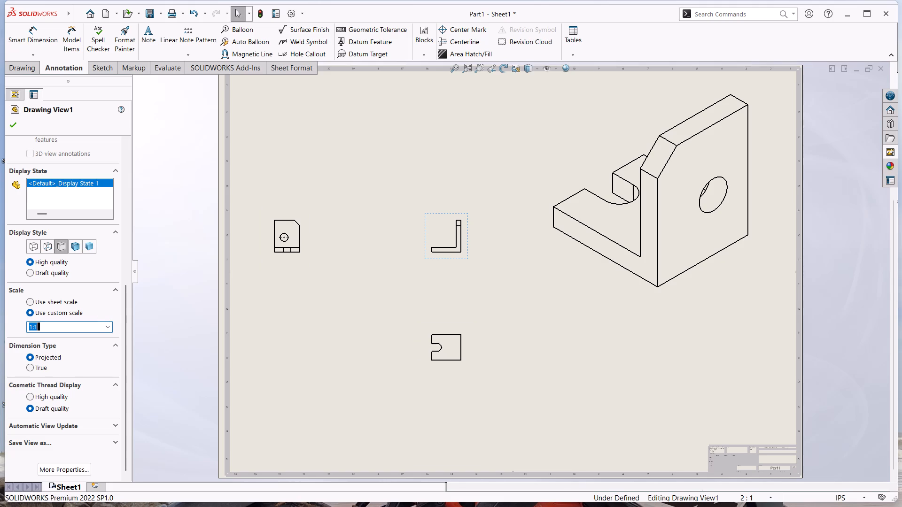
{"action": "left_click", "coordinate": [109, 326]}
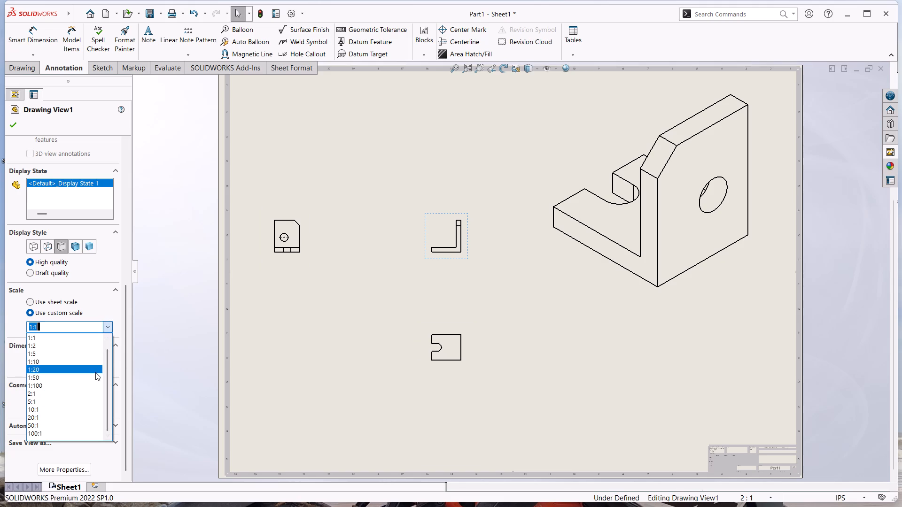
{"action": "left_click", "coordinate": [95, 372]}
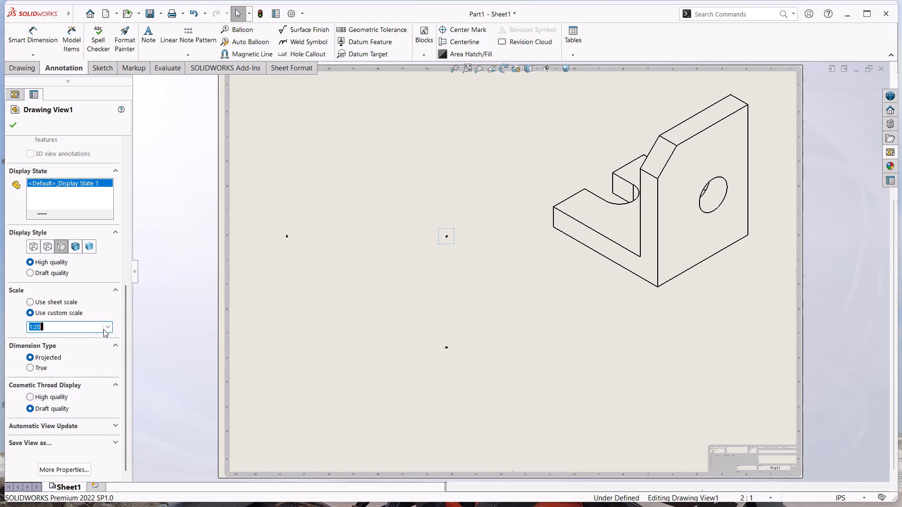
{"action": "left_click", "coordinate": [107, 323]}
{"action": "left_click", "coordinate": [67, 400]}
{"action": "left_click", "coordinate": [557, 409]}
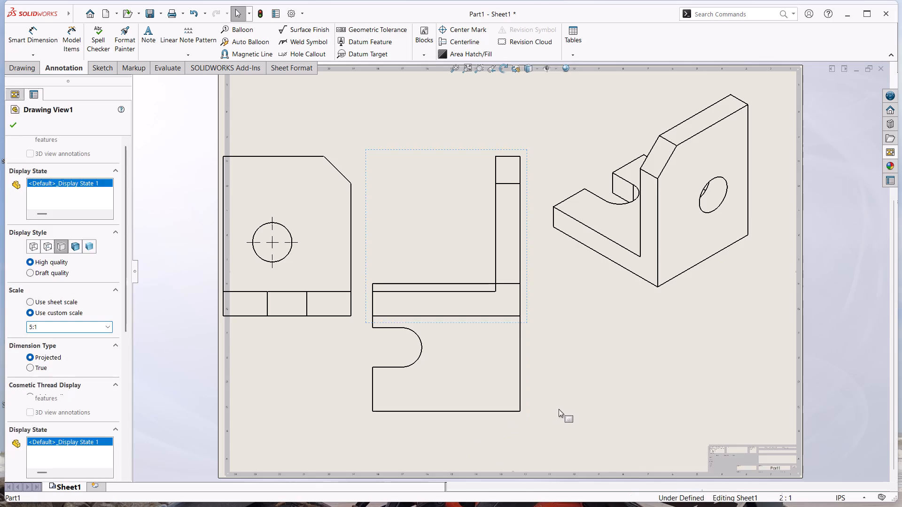
Spread out the overlapping orthographic views: slotted base view lower, L-shaped view up and right, and holed side view inside the sheet border.
{"action": "scroll", "coordinate": [546, 397], "scroll_direction": "up", "scroll_amount": 2}
{"action": "scroll", "coordinate": [537, 353], "scroll_direction": "down", "scroll_amount": 2}
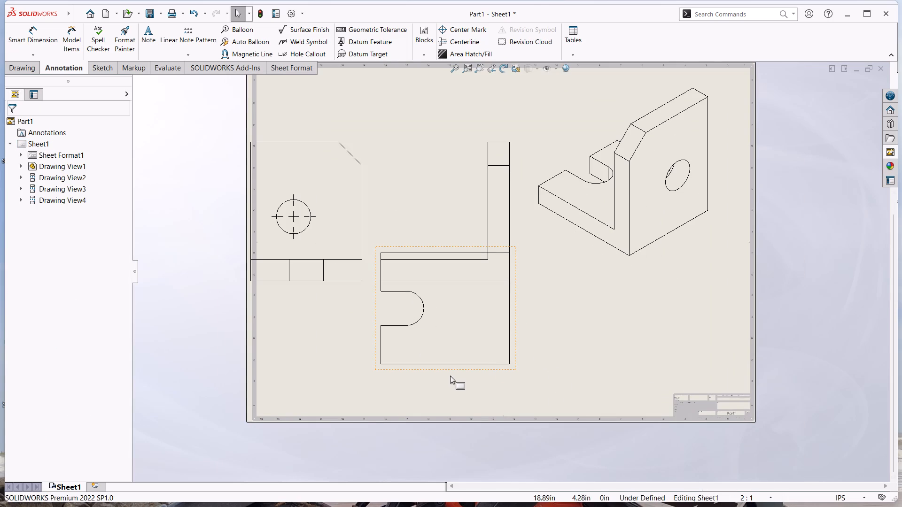
{"action": "left_click_drag", "start_coordinate": [446, 371], "coordinate": [487, 411]}
{"action": "left_click_drag", "start_coordinate": [515, 256], "coordinate": [533, 245]}
{"action": "left_click_drag", "start_coordinate": [352, 275], "coordinate": [368, 273]}
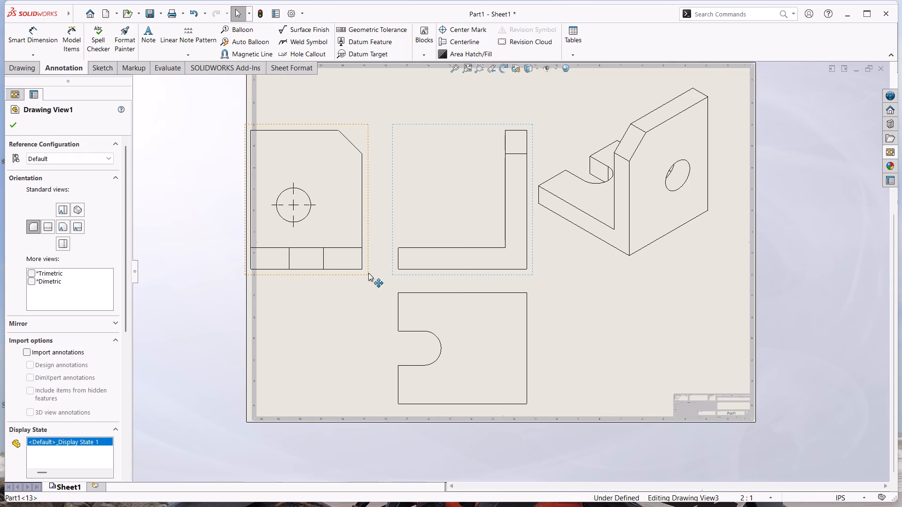
{"action": "left_click_drag", "start_coordinate": [368, 273], "coordinate": [373, 271]}
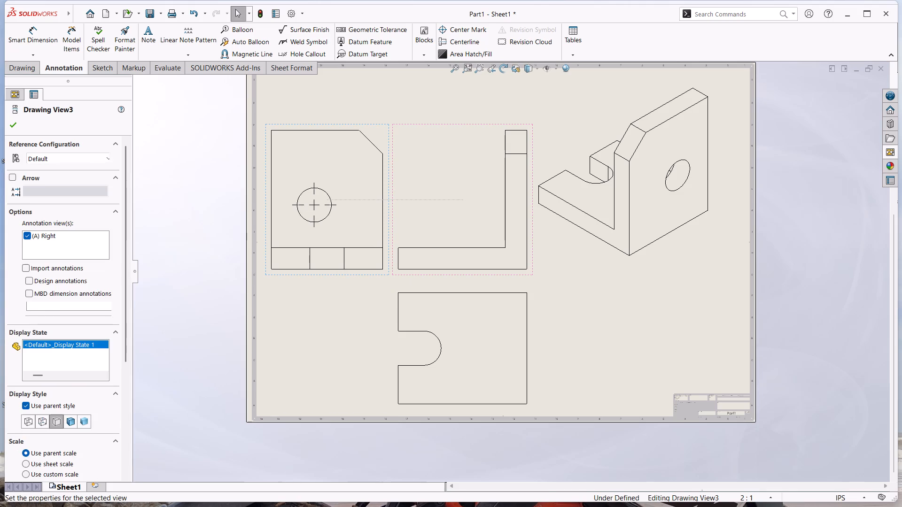
{"action": "left_click", "coordinate": [626, 315]}
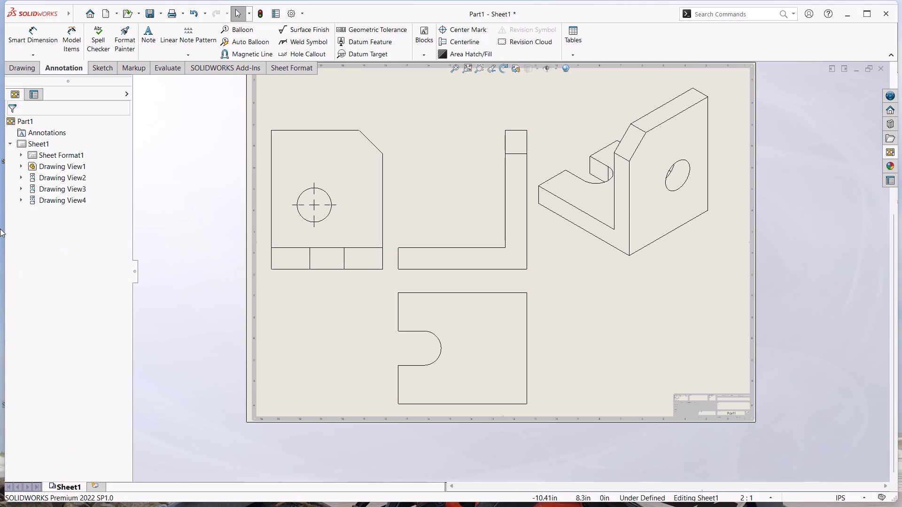
Set the L-shaped main view's custom scale to 2:1.
{"action": "left_click", "coordinate": [506, 275]}
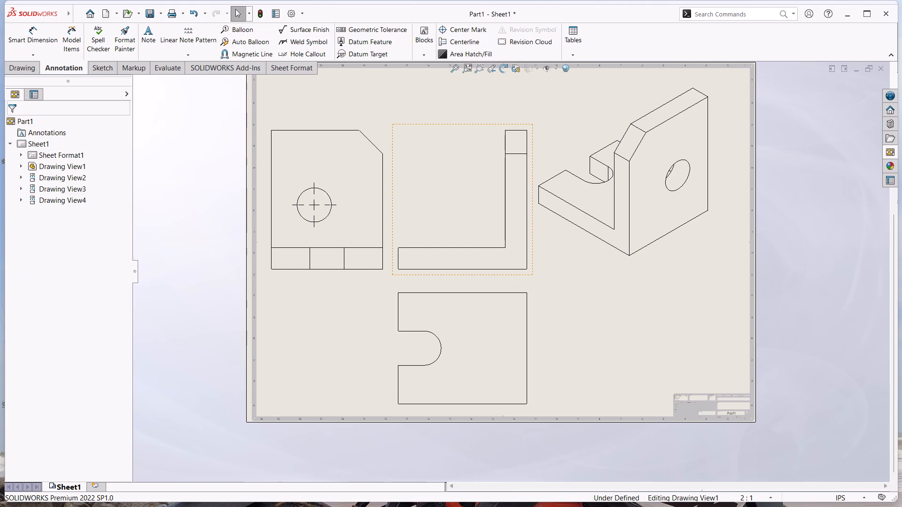
{"action": "scroll", "coordinate": [93, 369], "scroll_direction": "down", "scroll_amount": 3}
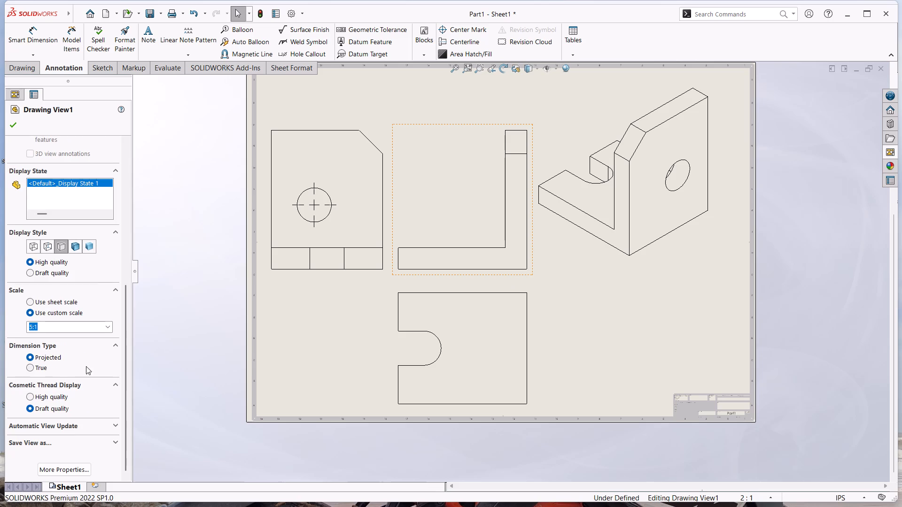
{"action": "left_click", "coordinate": [108, 329]}
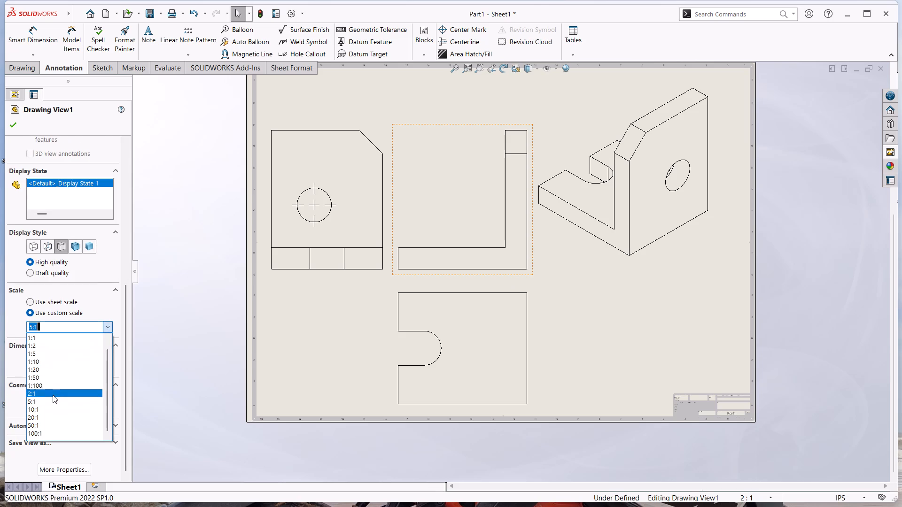
{"action": "left_click", "coordinate": [53, 395]}
{"action": "left_click", "coordinate": [630, 325]}
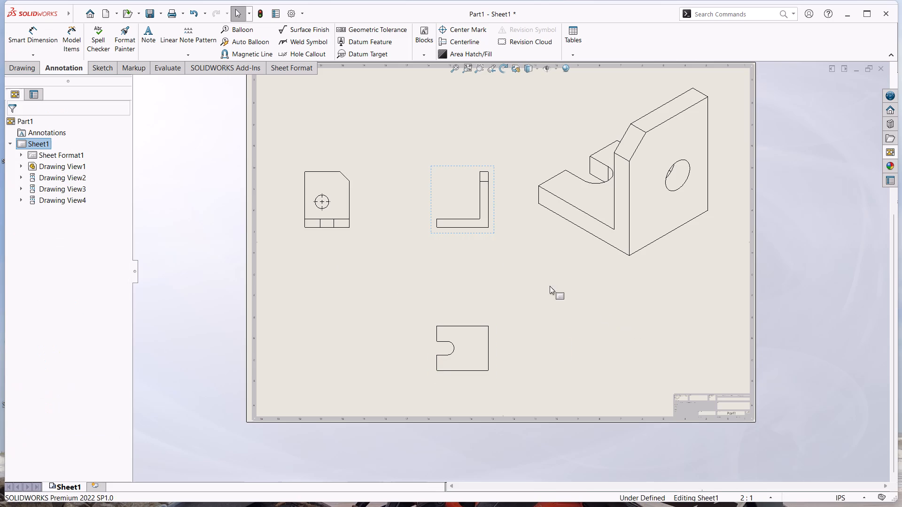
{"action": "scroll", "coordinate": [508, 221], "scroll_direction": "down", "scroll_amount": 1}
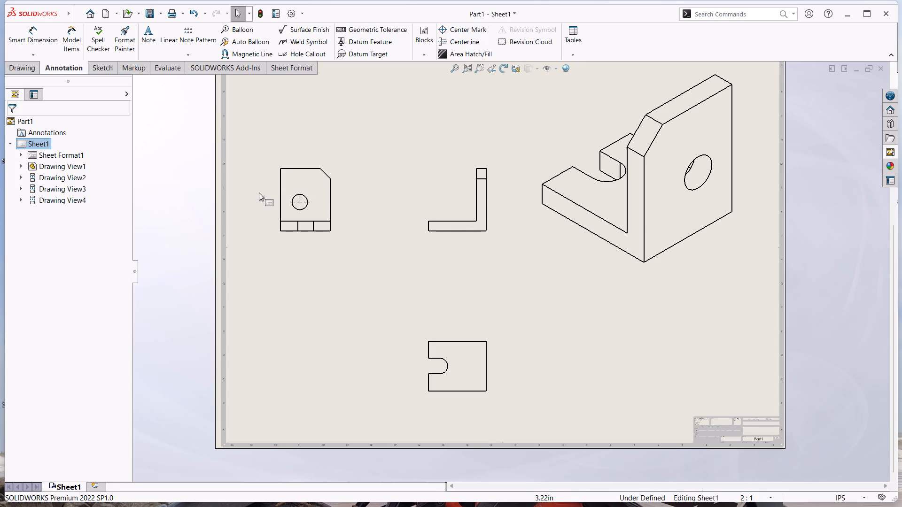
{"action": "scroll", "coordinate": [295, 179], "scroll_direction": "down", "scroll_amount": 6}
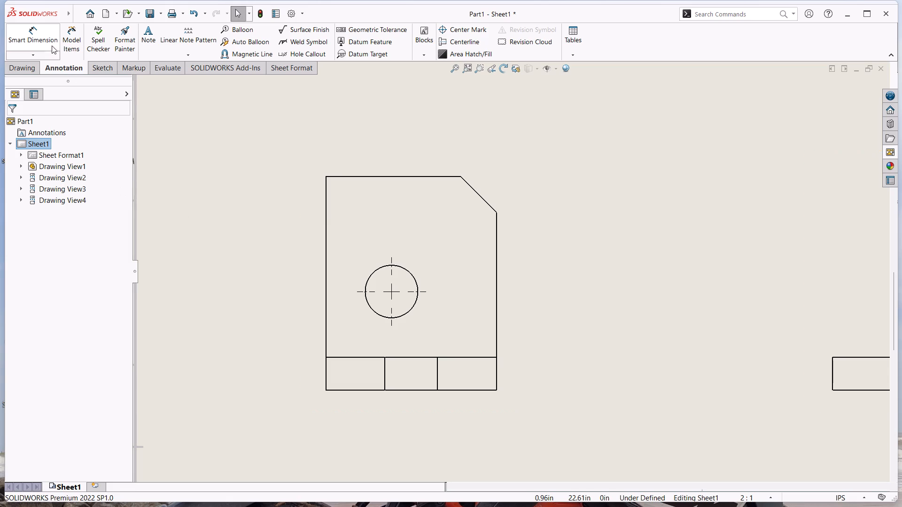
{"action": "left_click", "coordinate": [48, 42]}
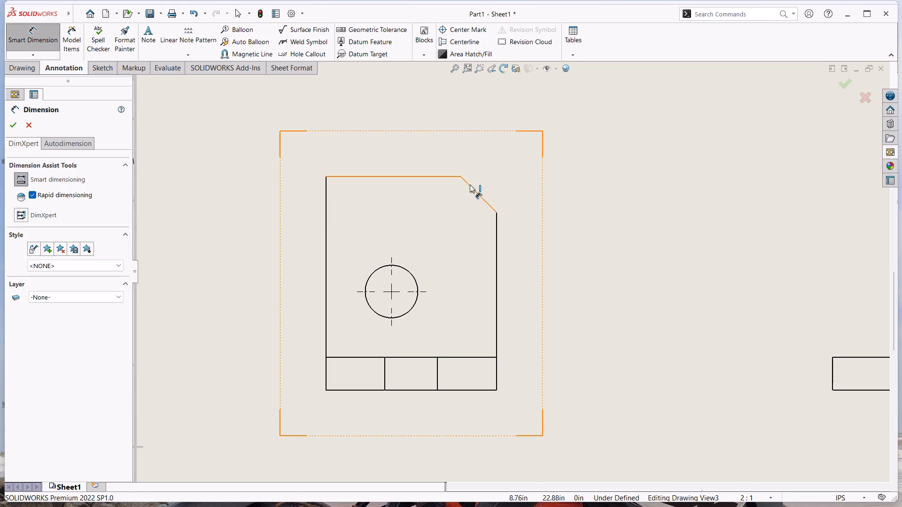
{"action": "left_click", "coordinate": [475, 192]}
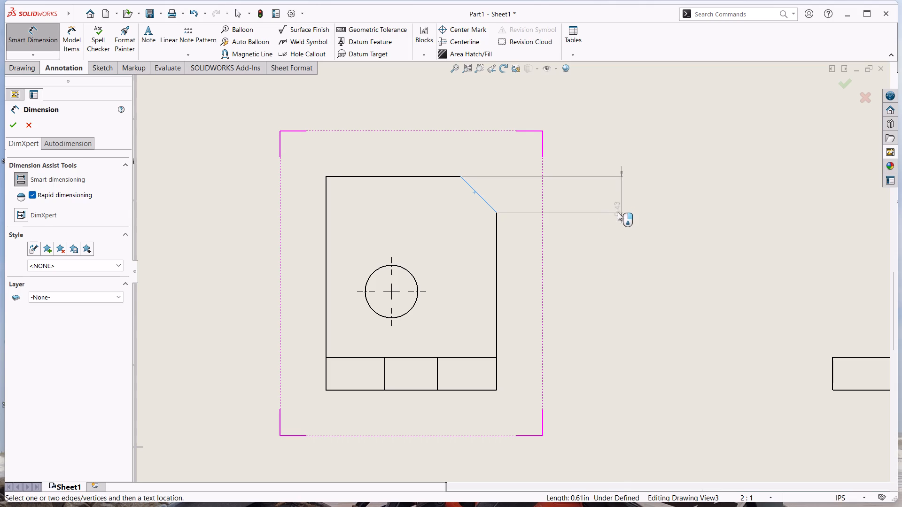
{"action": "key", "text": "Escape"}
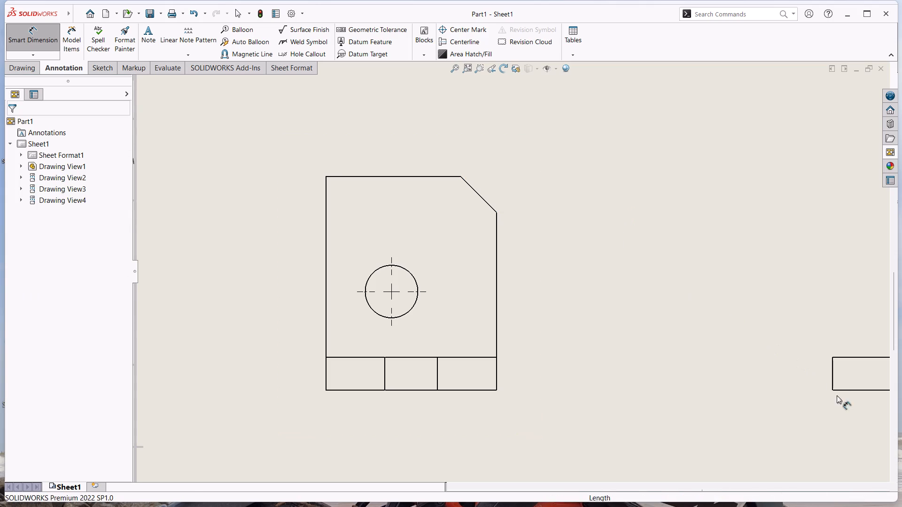
Switch the drawing's unit system to MMGS.
{"action": "left_click", "coordinate": [855, 499]}
{"action": "left_click", "coordinate": [848, 451]}
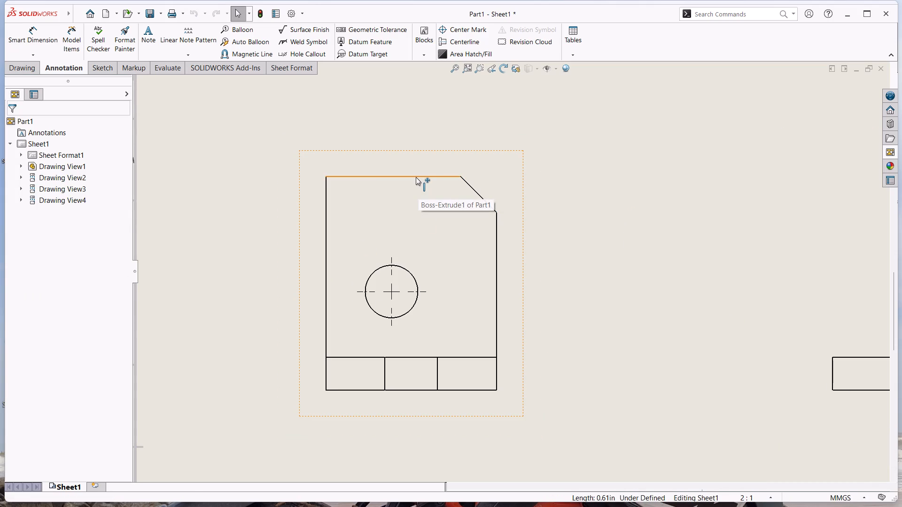
Dimension the length of the top edge in the holed side view, placing the dimension just above the edge.
{"action": "left_click", "coordinate": [36, 33]}
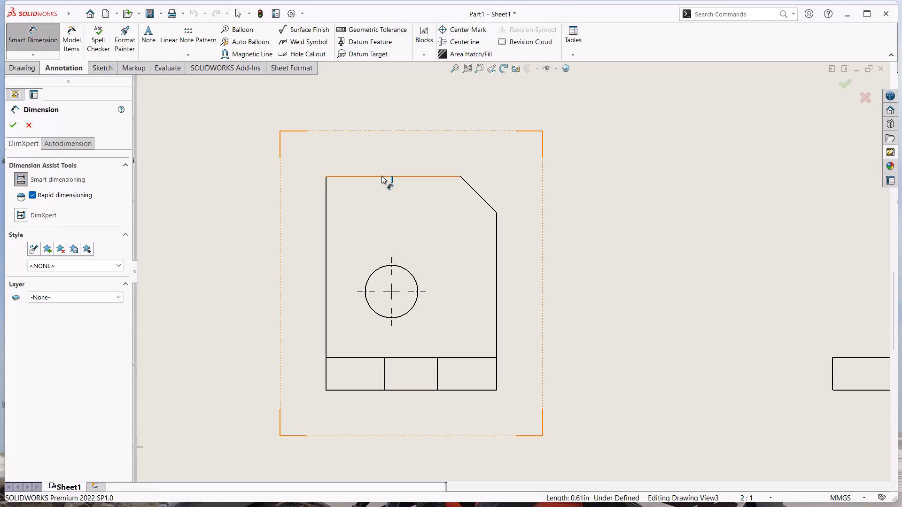
{"action": "left_click", "coordinate": [381, 176]}
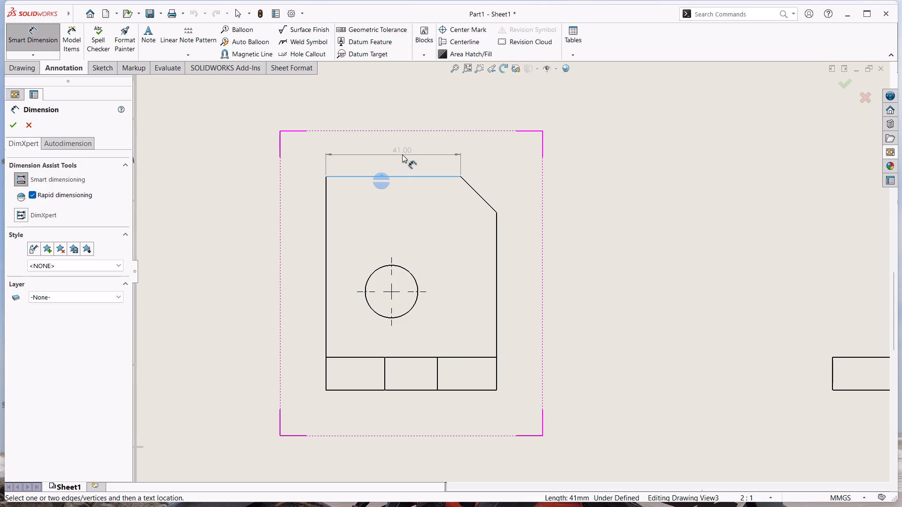
{"action": "left_click", "coordinate": [405, 159]}
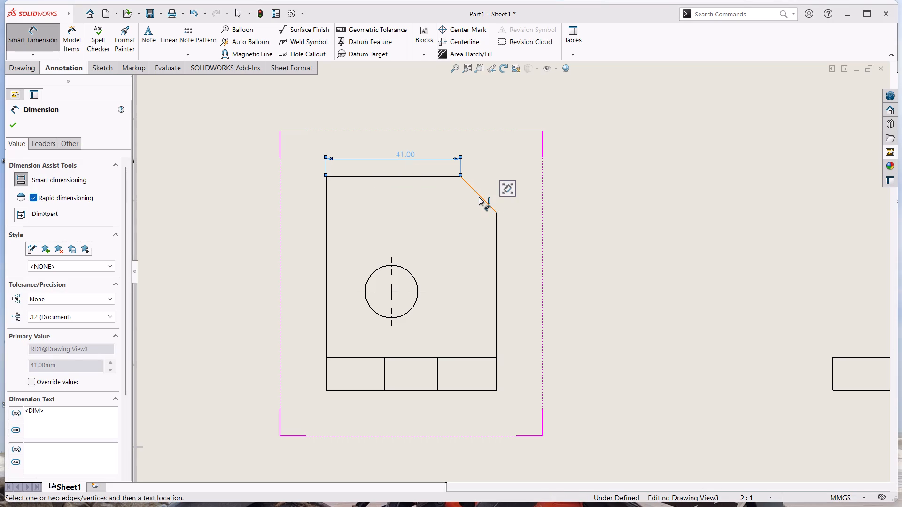
Dimension the chamfer's horizontal width in the holed side view, placing the dimension above the chamfered corner.
{"action": "left_click", "coordinate": [479, 195]}
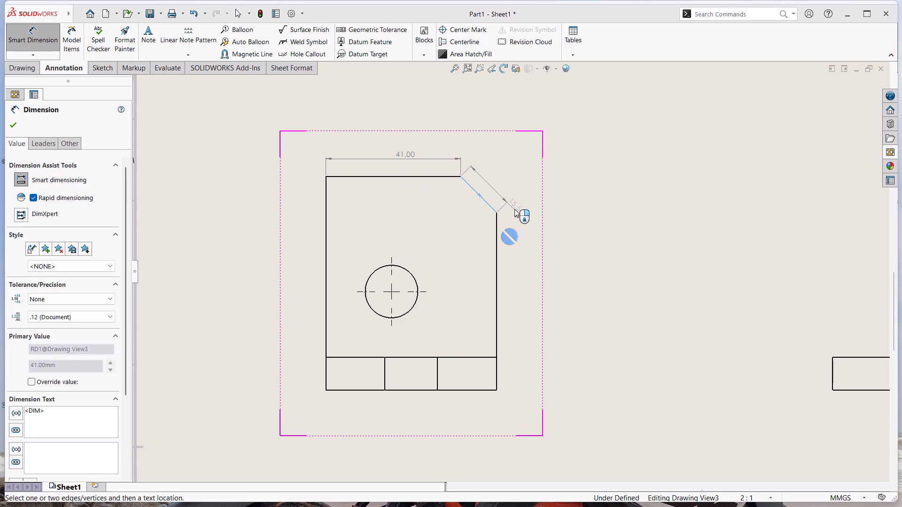
{"action": "left_click", "coordinate": [497, 166]}
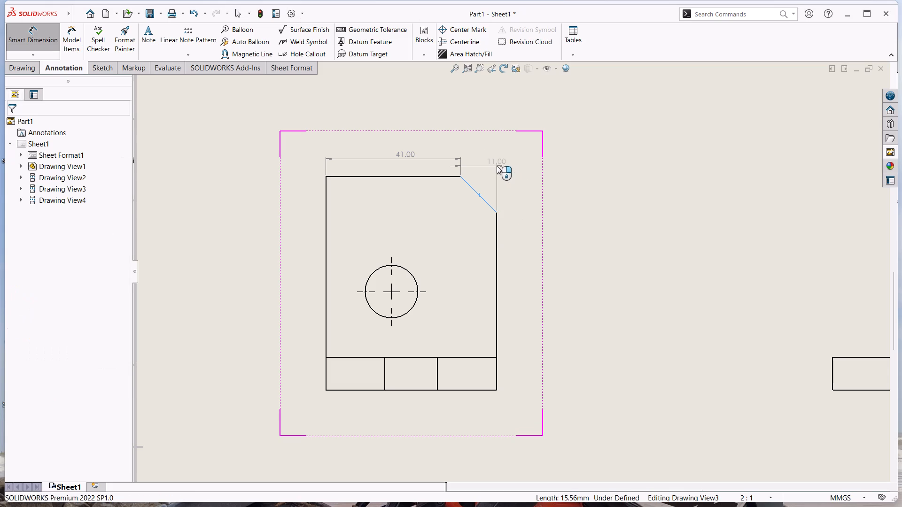
{"action": "left_click", "coordinate": [533, 241]}
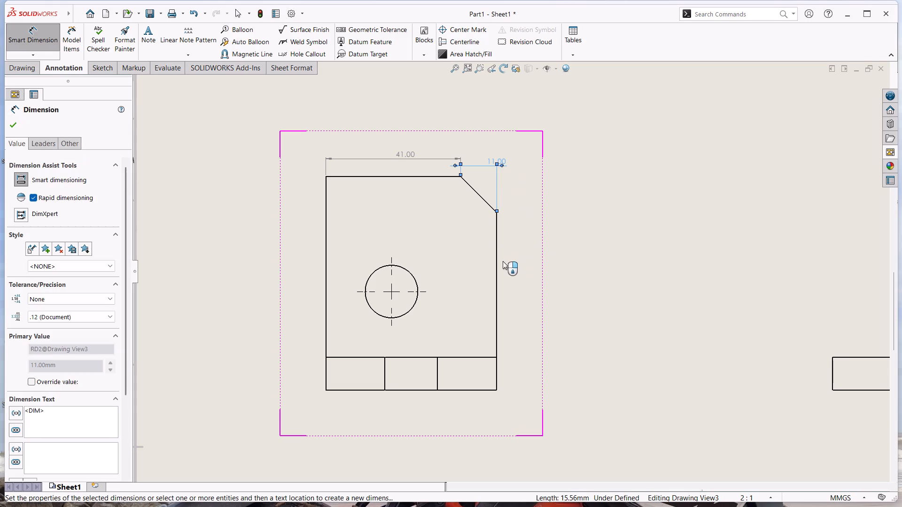
{"action": "left_click", "coordinate": [518, 261]}
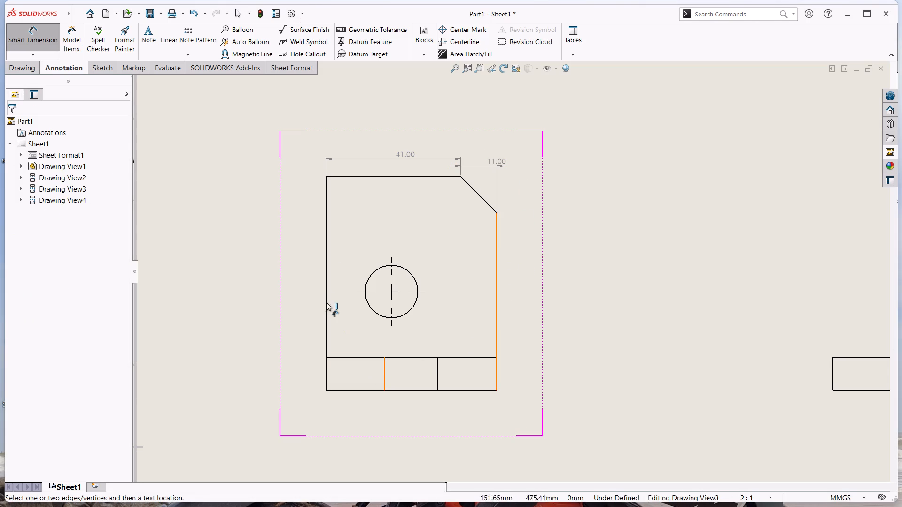
Dimension the holed side view's overall height beside its left edge and its overall width below its bottom edge.
{"action": "left_click", "coordinate": [326, 257]}
{"action": "left_click", "coordinate": [301, 277]}
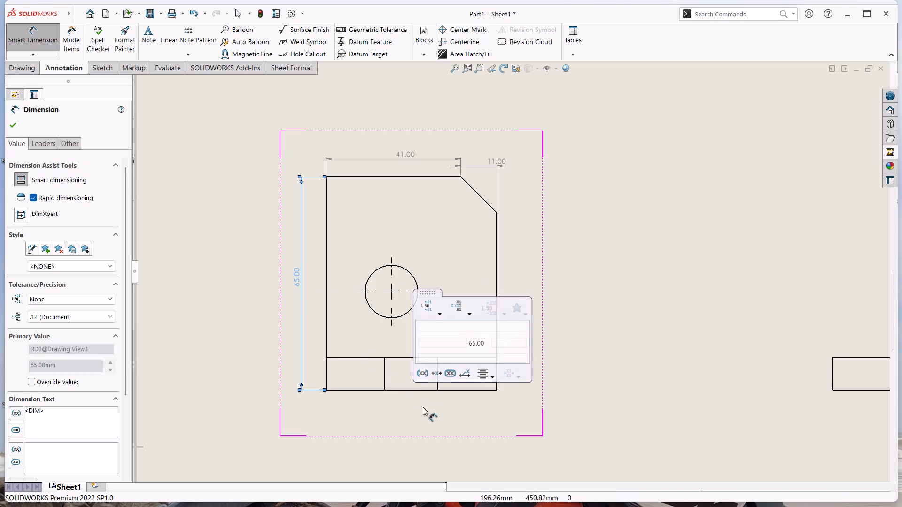
{"action": "left_click", "coordinate": [414, 390]}
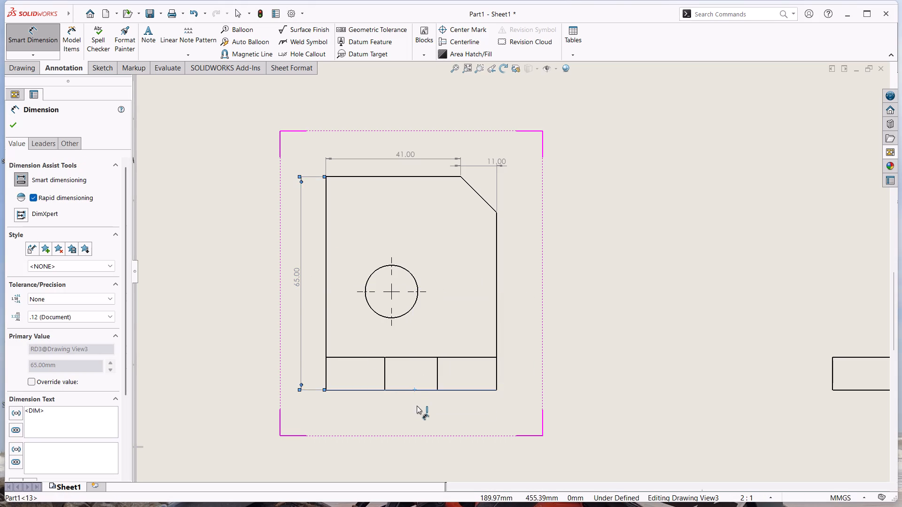
{"action": "left_click", "coordinate": [417, 415]}
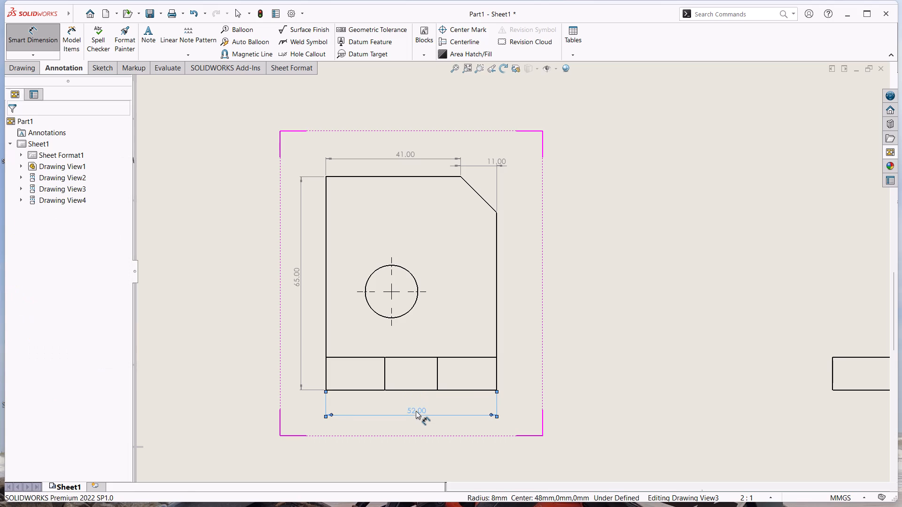
Dimension the diameter of the round hole in the holed side view, placing the text up and right of the hole.
{"action": "left_click", "coordinate": [414, 277]}
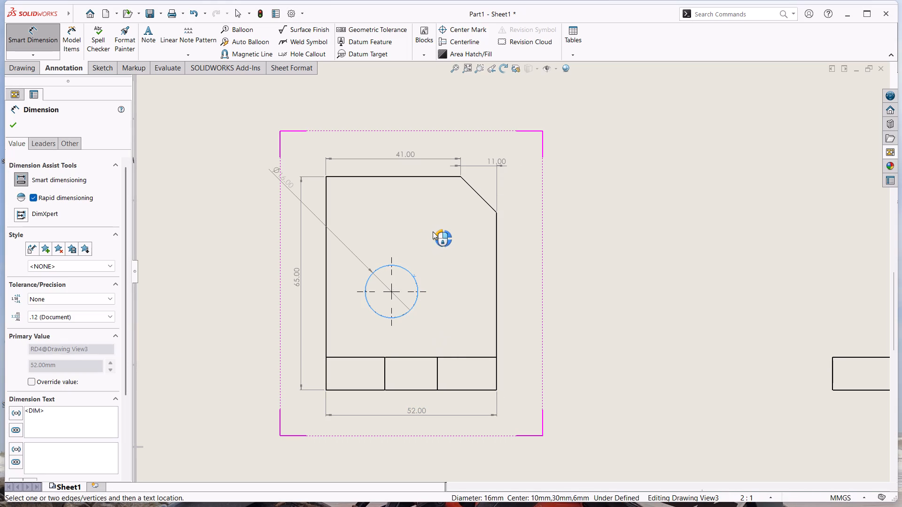
{"action": "left_click", "coordinate": [432, 220]}
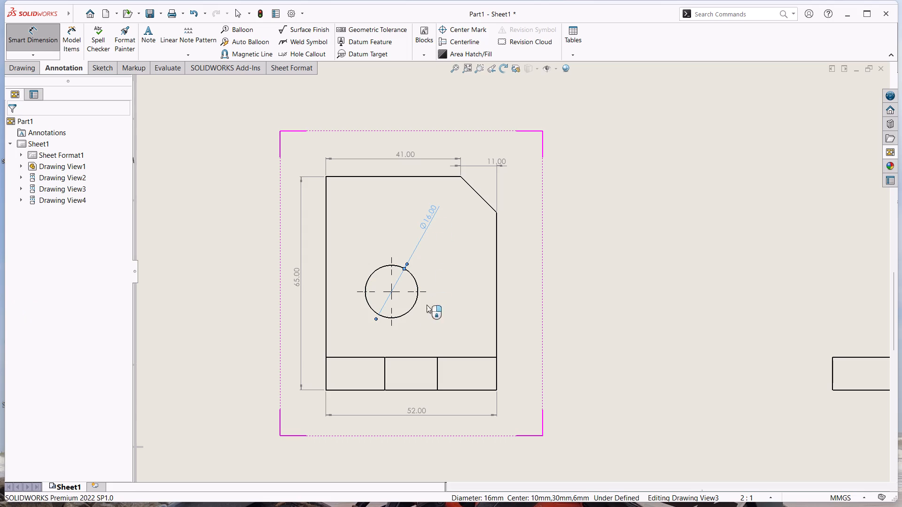
Dimension the hole centre's horizontal distance from the view's left edge and its vertical distance from the base's top line.
{"action": "left_click", "coordinate": [390, 272]}
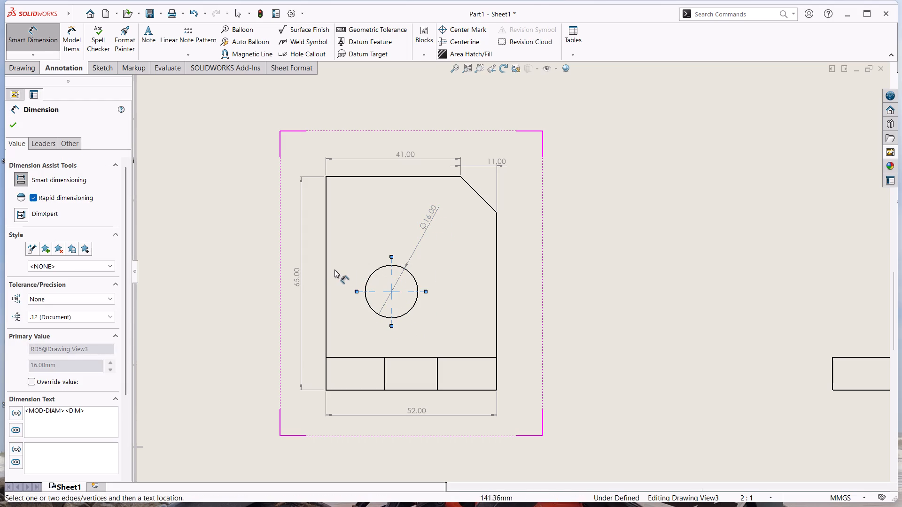
{"action": "left_click", "coordinate": [327, 269]}
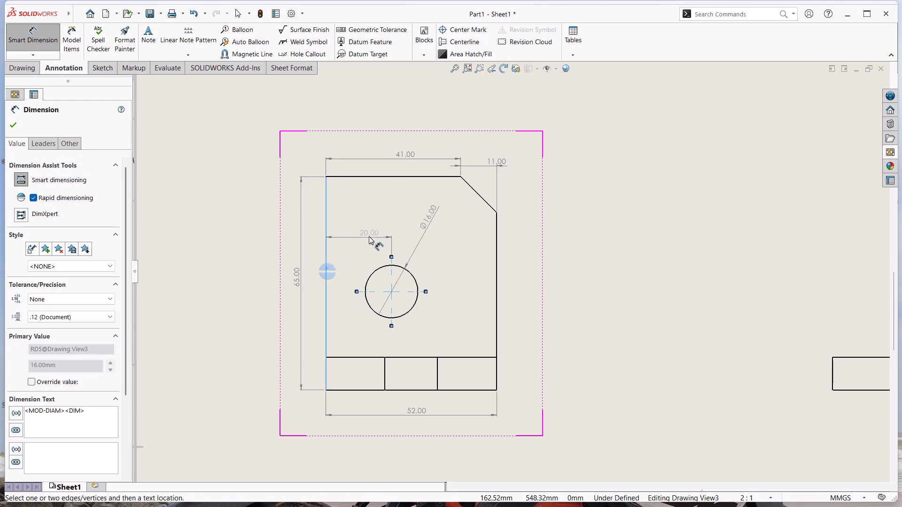
{"action": "left_click", "coordinate": [369, 237]}
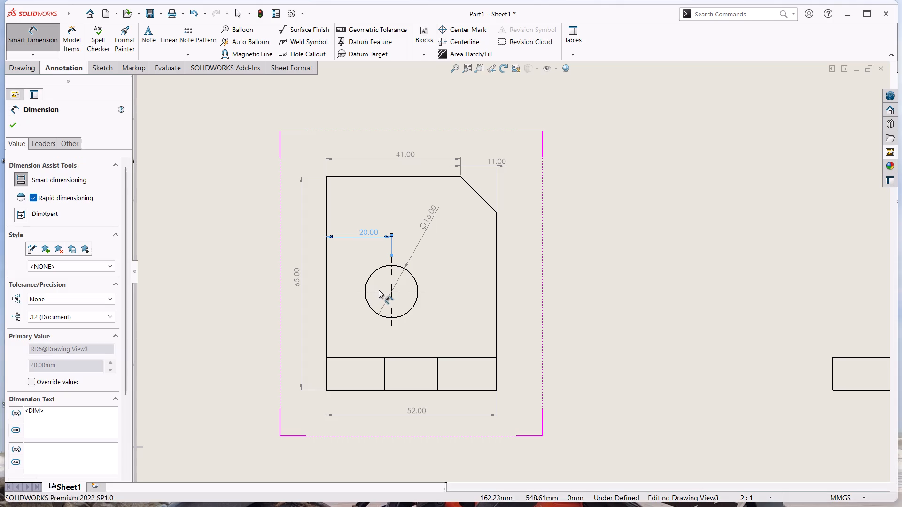
{"action": "left_click", "coordinate": [379, 292]}
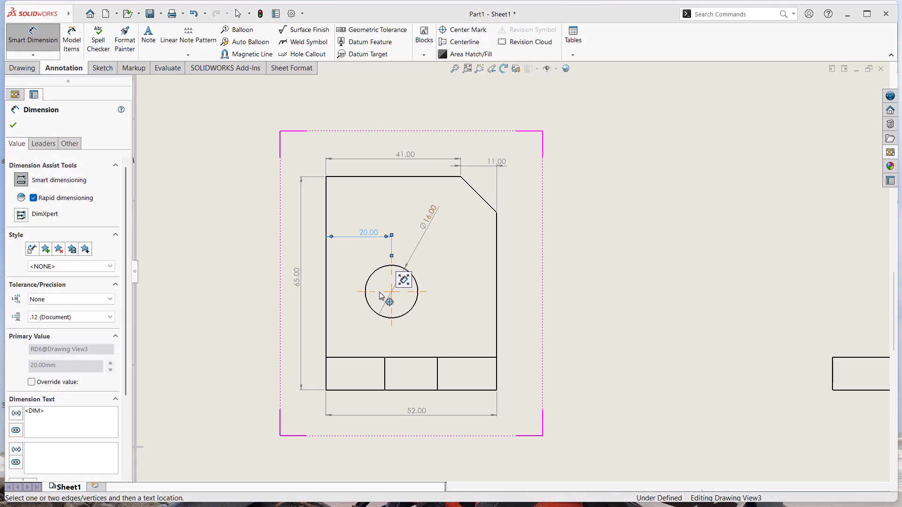
{"action": "left_click", "coordinate": [354, 357]}
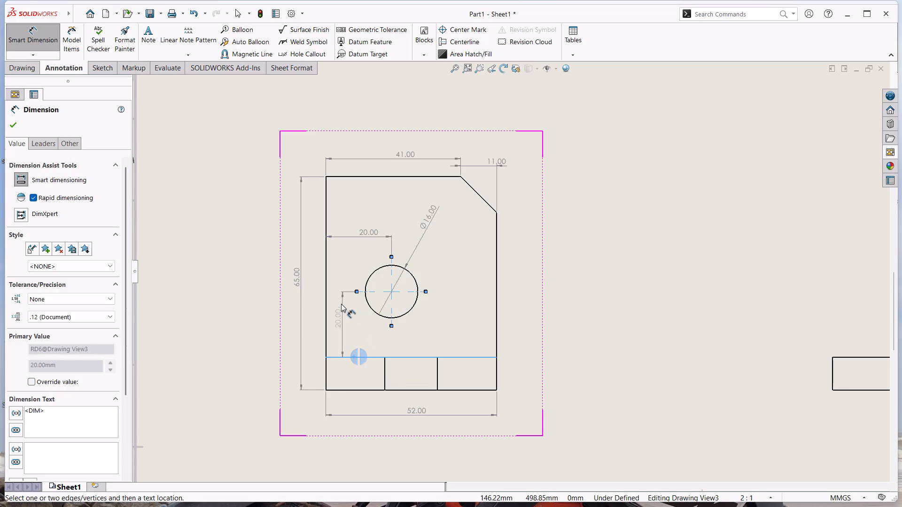
{"action": "left_click", "coordinate": [345, 267]}
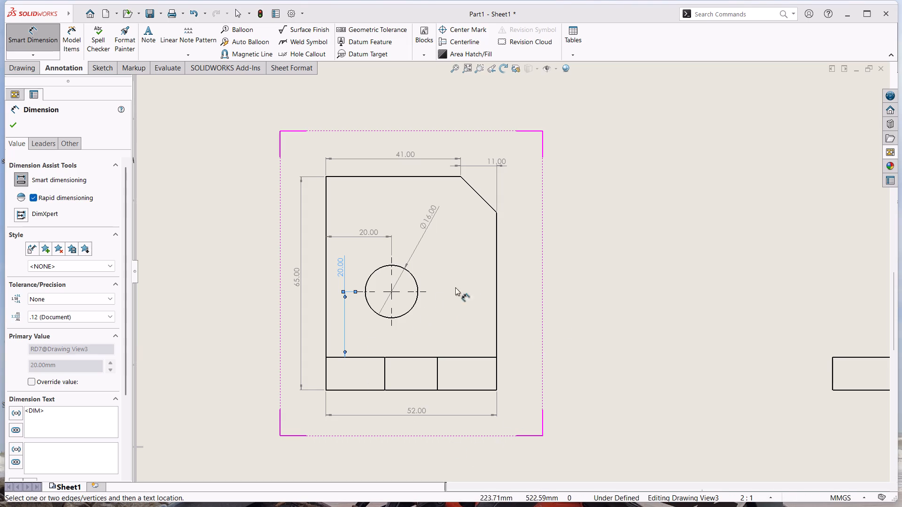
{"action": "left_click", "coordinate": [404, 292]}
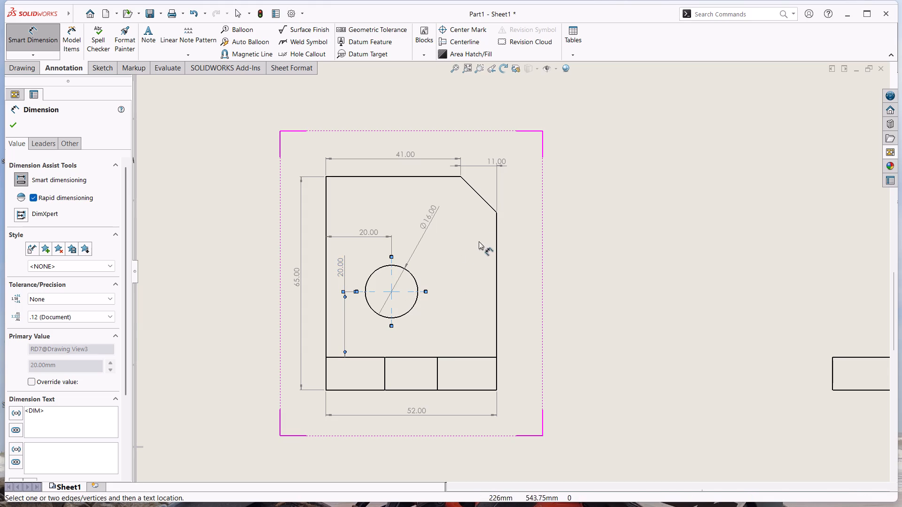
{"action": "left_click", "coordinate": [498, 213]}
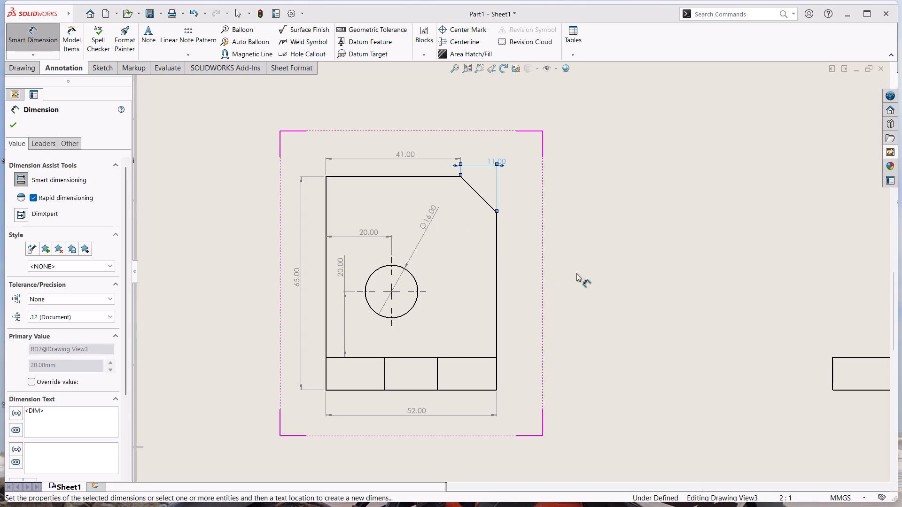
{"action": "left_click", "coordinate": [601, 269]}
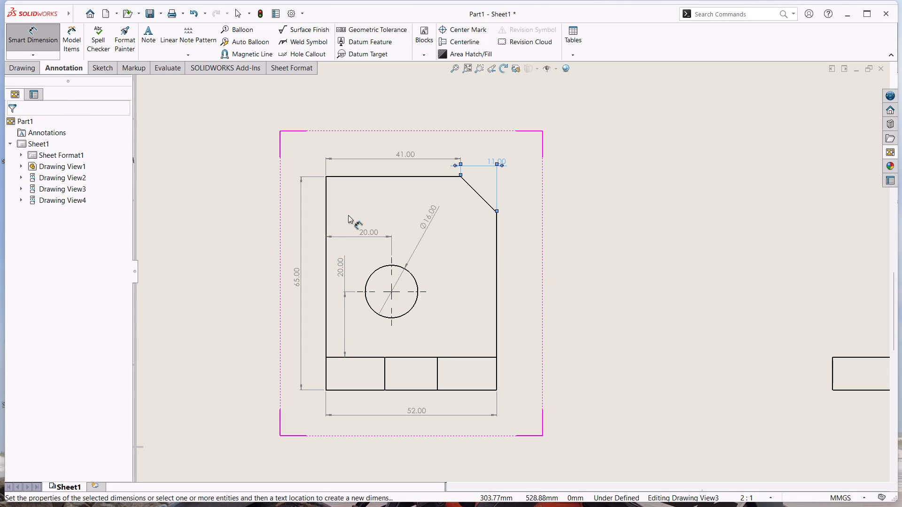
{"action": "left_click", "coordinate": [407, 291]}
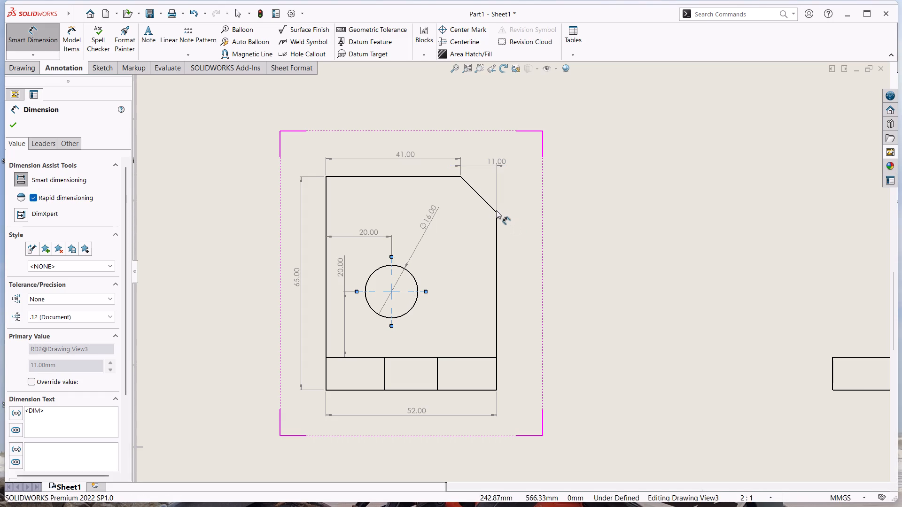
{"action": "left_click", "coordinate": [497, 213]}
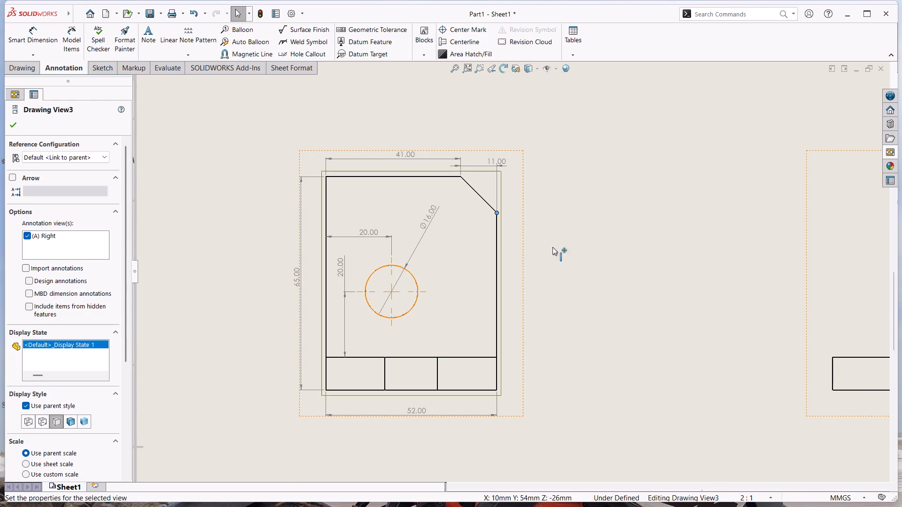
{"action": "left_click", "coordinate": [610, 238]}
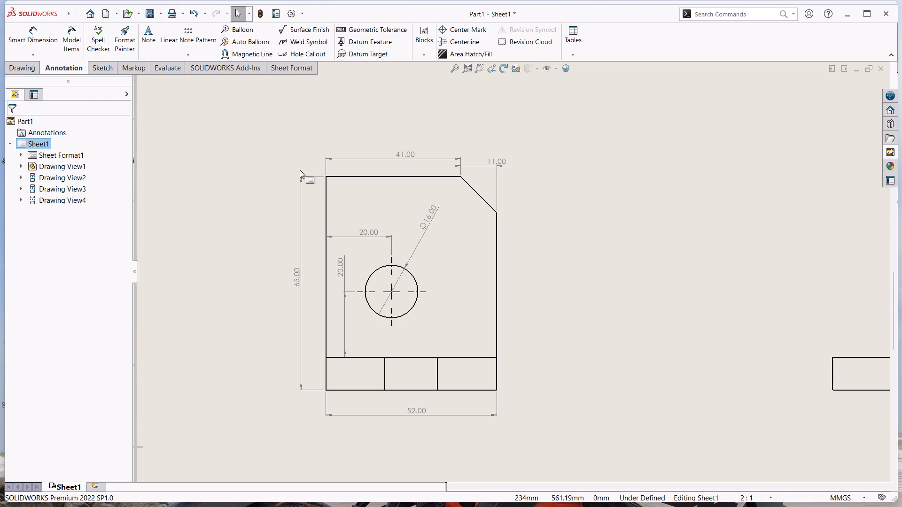
Dimension the vertical distance between the chamfer's lower corner and the hole's centre mark, placing it inside the outline right of the hole.
{"action": "left_click", "coordinate": [39, 38]}
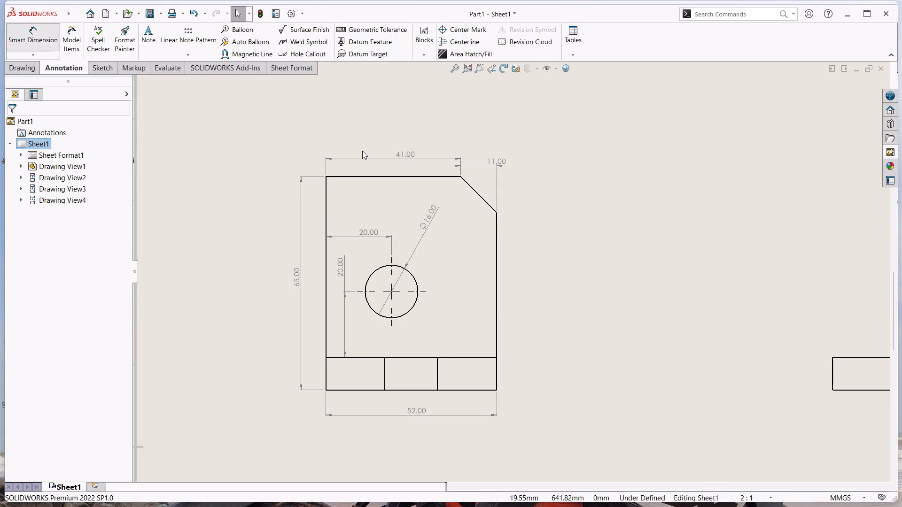
{"action": "left_click", "coordinate": [496, 212]}
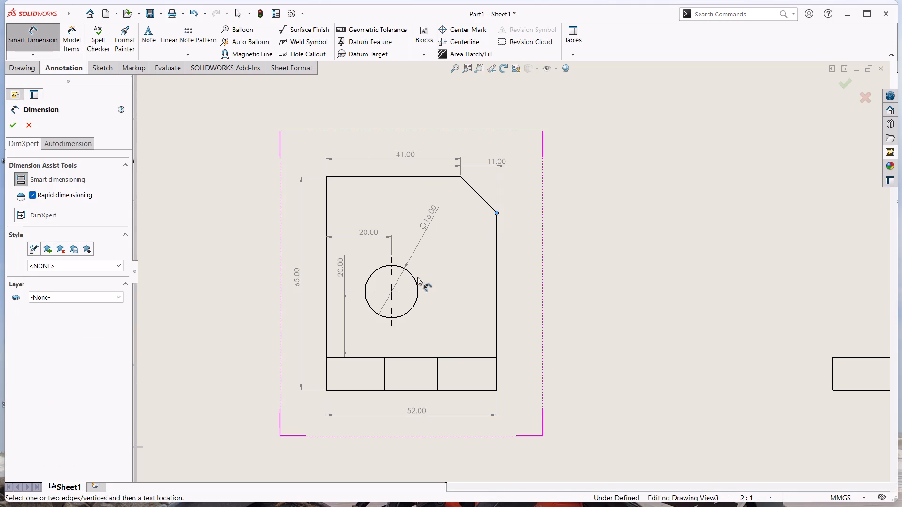
{"action": "left_click", "coordinate": [404, 292]}
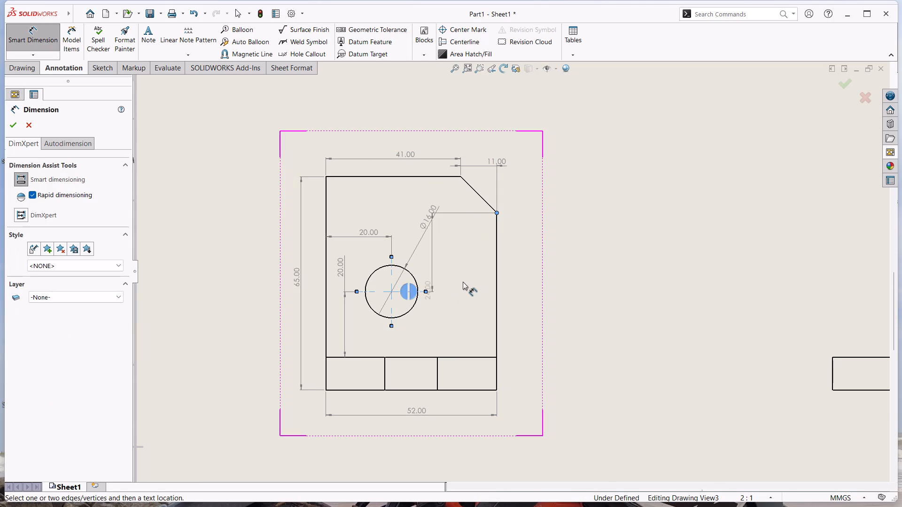
{"action": "left_click", "coordinate": [472, 252]}
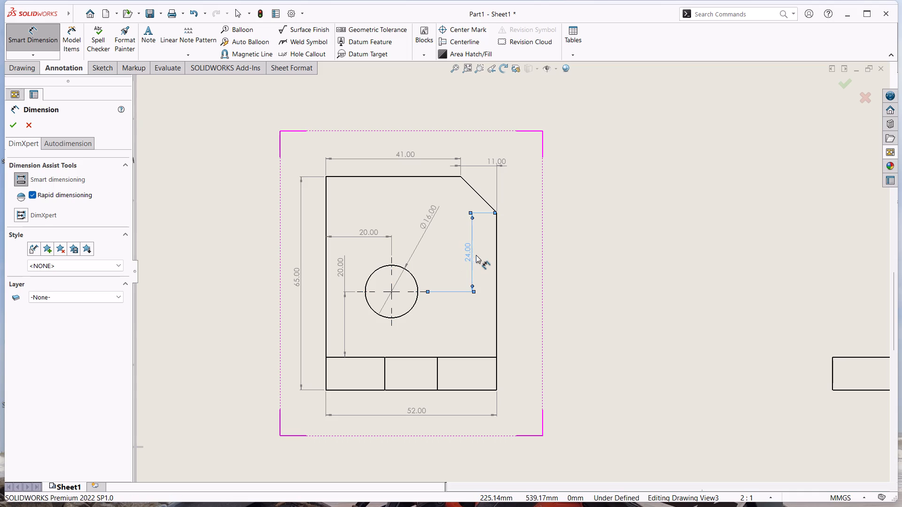
{"action": "left_click", "coordinate": [586, 295]}
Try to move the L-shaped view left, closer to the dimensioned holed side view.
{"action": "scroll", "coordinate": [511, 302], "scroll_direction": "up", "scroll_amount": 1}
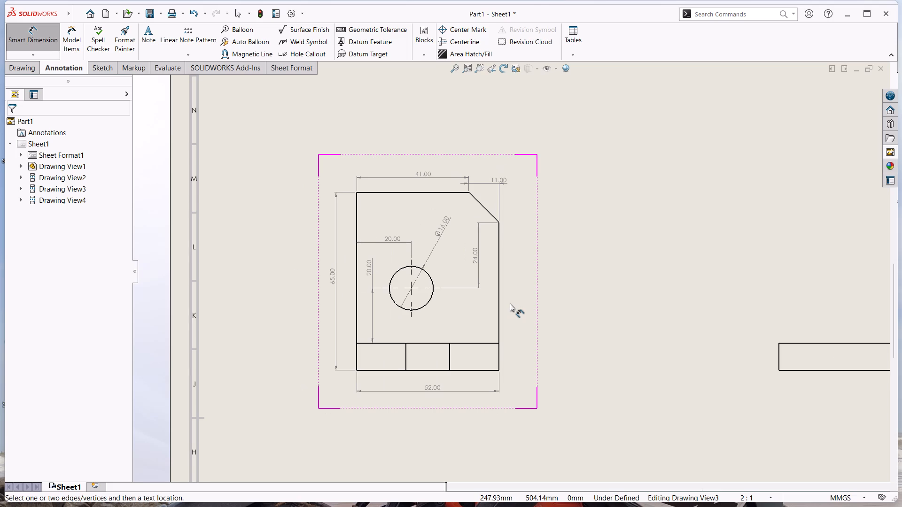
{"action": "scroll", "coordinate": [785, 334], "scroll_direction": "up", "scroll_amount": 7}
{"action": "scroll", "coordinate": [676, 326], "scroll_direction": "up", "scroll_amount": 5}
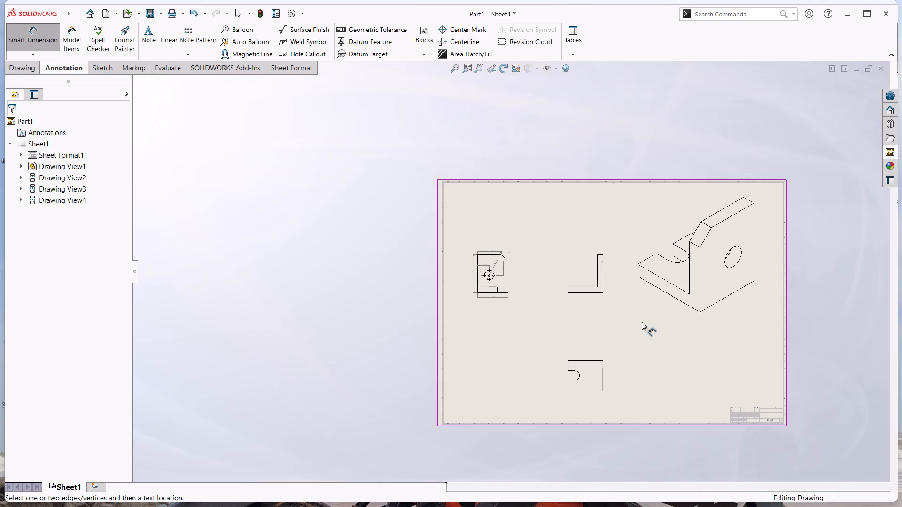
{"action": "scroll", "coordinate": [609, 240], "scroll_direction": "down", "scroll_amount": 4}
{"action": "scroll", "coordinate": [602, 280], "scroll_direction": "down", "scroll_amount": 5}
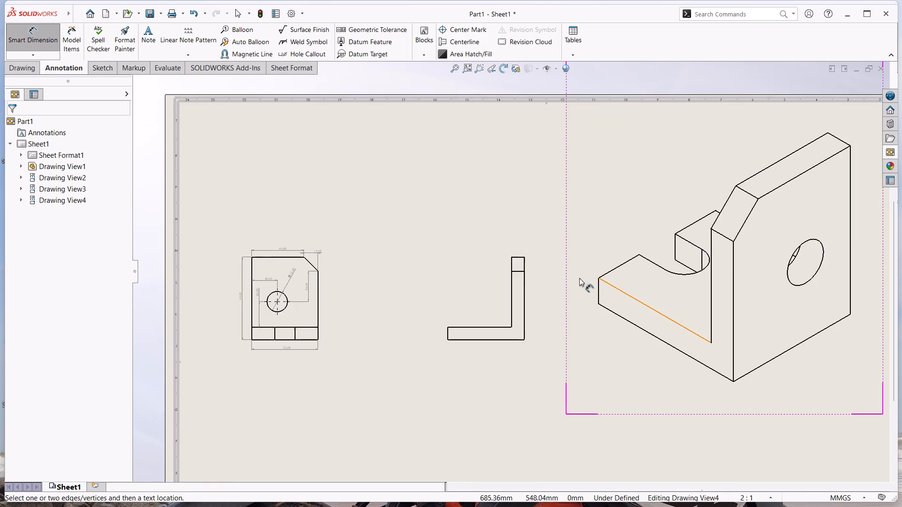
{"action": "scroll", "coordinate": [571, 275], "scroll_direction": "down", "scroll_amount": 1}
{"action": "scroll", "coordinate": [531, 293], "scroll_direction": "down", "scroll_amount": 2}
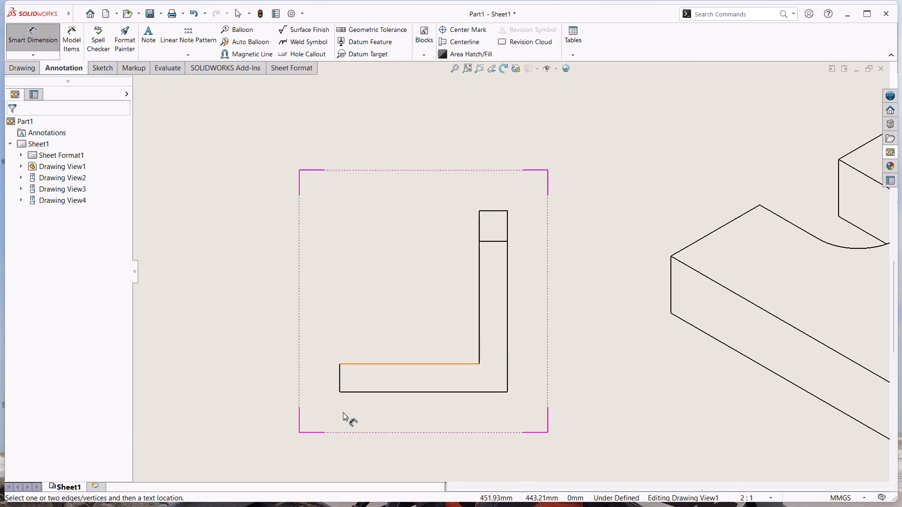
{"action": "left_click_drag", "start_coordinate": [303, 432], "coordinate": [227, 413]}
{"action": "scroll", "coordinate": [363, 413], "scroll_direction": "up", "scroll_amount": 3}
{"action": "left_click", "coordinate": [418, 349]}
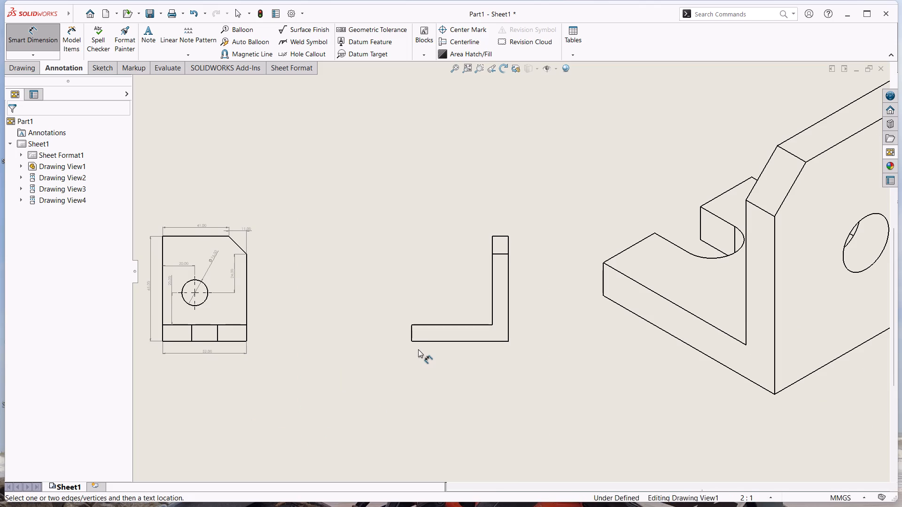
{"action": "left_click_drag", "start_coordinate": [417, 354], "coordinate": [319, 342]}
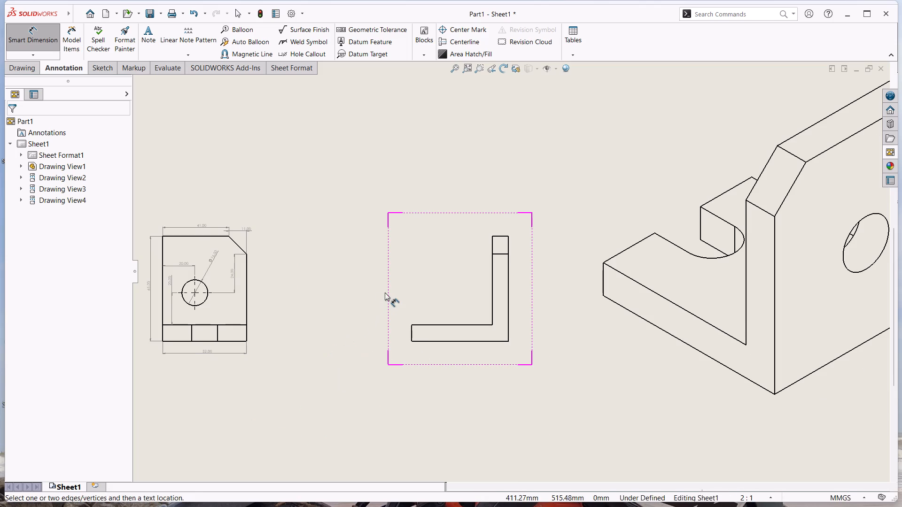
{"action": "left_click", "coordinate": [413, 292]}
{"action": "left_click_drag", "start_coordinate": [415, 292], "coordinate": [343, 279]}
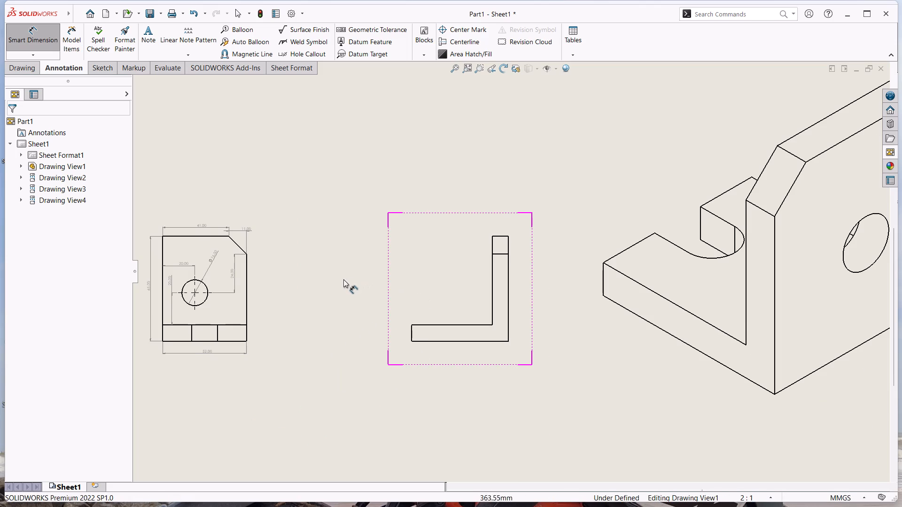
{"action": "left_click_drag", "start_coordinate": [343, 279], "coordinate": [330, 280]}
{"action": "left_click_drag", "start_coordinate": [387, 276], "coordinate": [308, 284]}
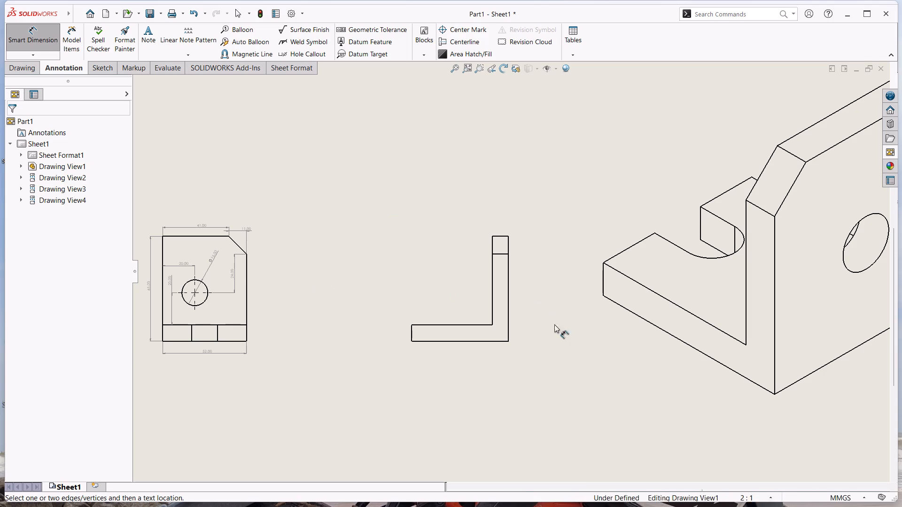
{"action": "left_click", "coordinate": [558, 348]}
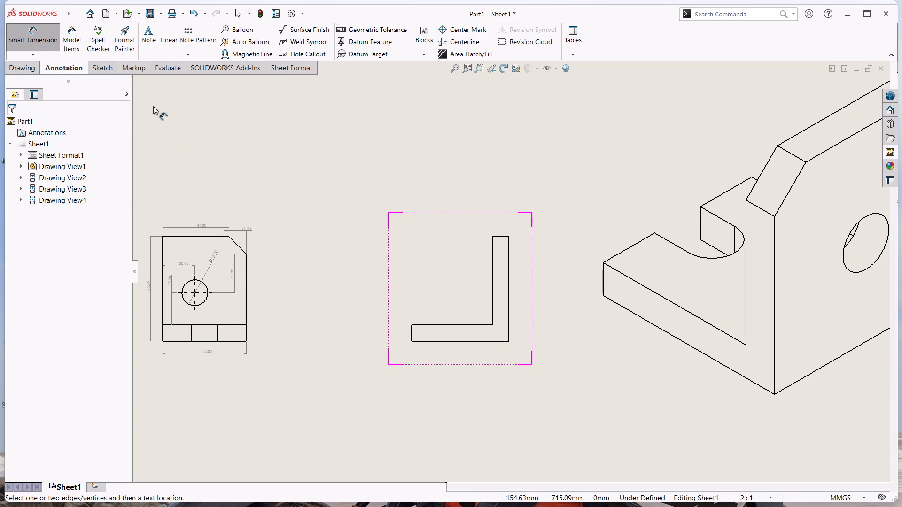
Dimension the upright's thickness above the L-shaped view and its height from the base's top line, placed right of the upright.
{"action": "left_click", "coordinate": [499, 236]}
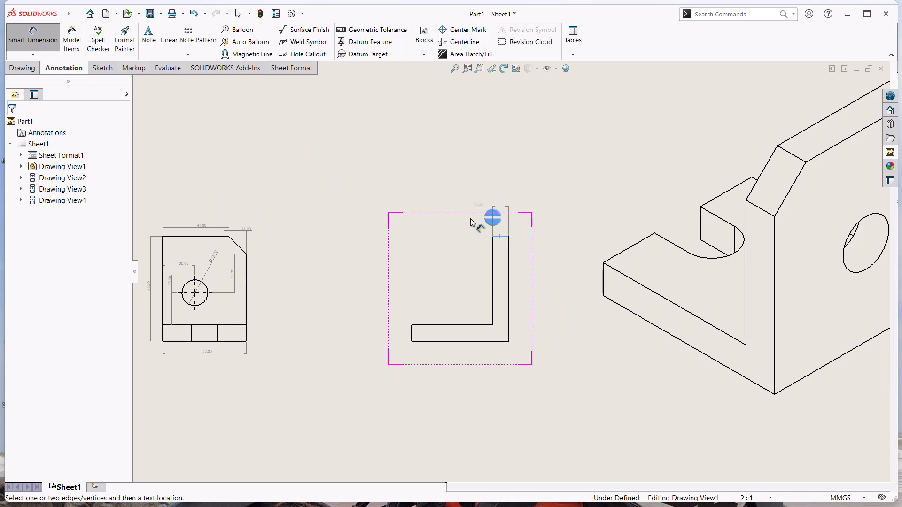
{"action": "left_click", "coordinate": [458, 229]}
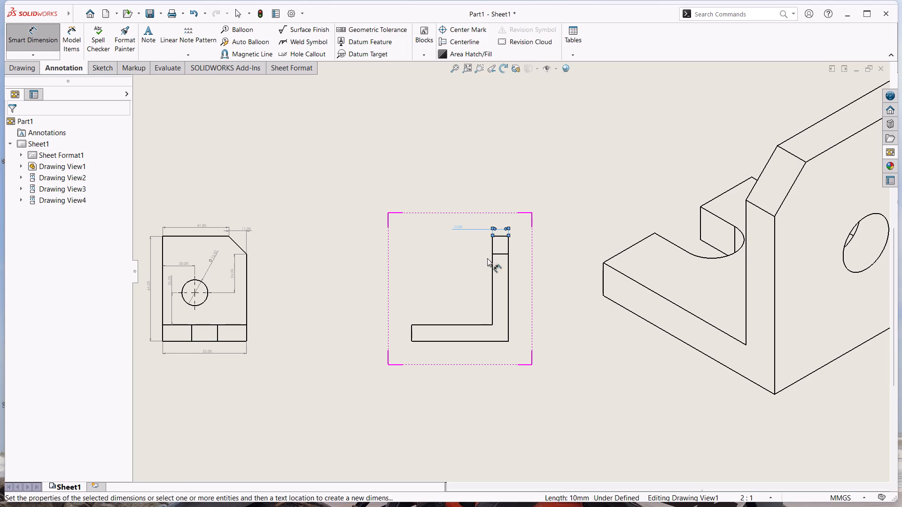
{"action": "left_click", "coordinate": [477, 326]}
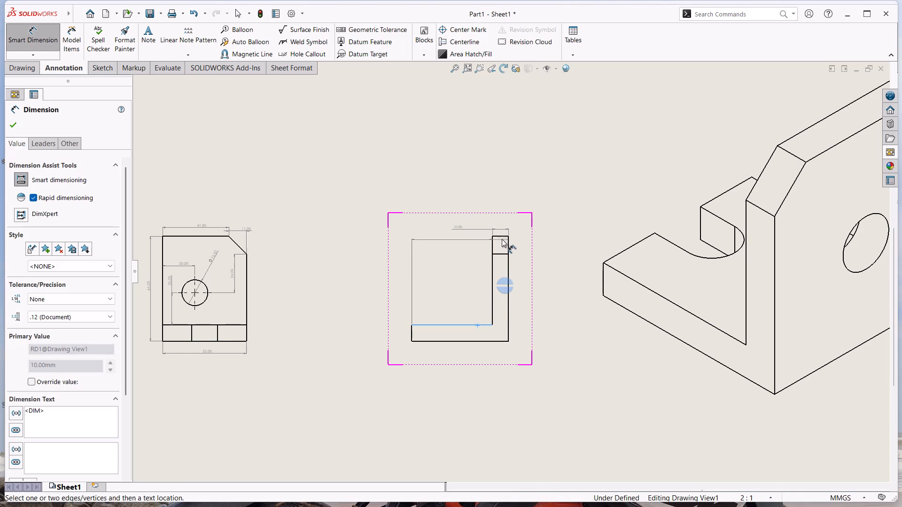
{"action": "left_click", "coordinate": [501, 237]}
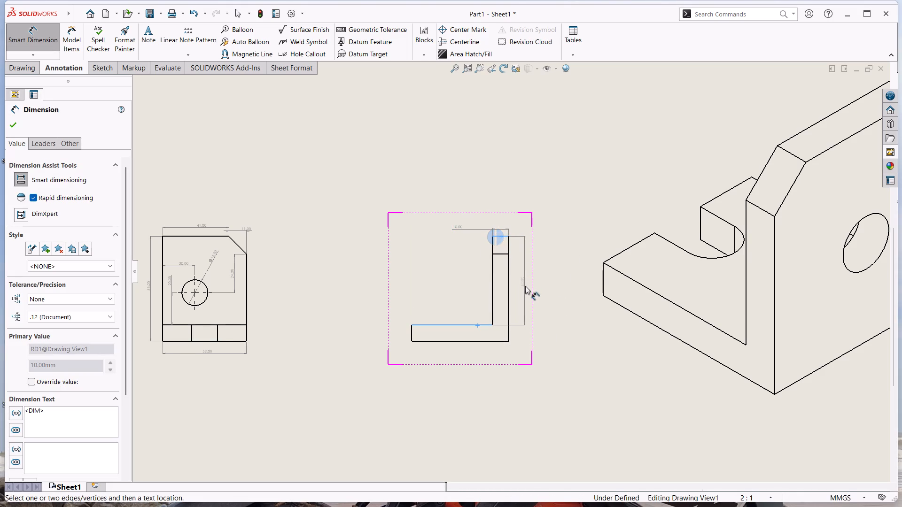
{"action": "left_click", "coordinate": [525, 287]}
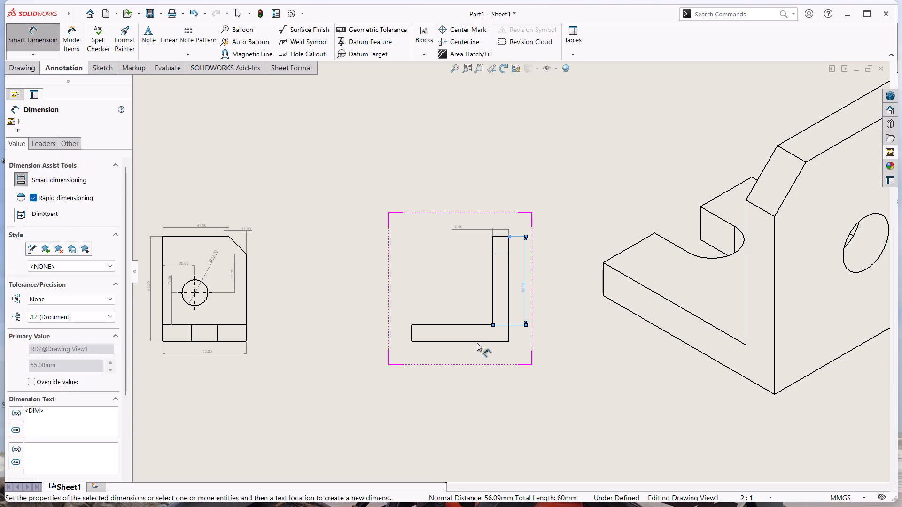
Dimension the base's thickness at the L-shaped view's left end and its overall length below the view.
{"action": "left_click", "coordinate": [411, 331]}
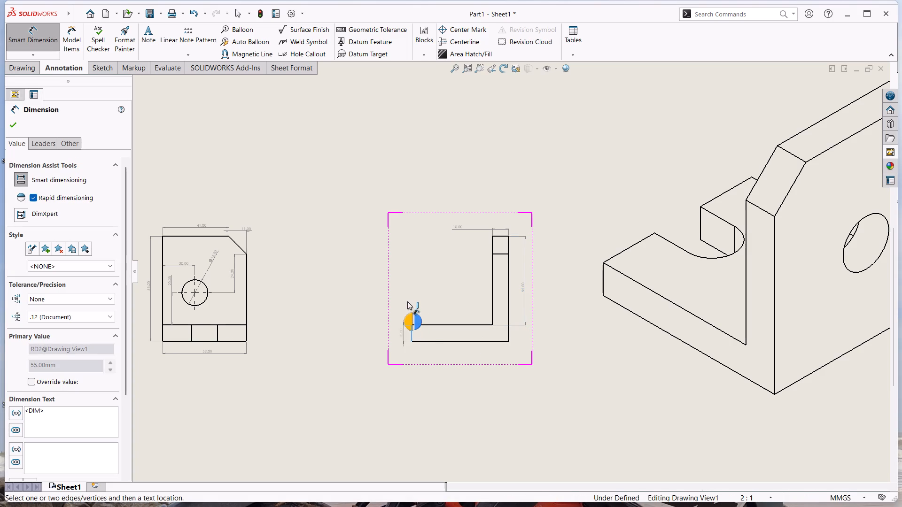
{"action": "left_click", "coordinate": [401, 291]}
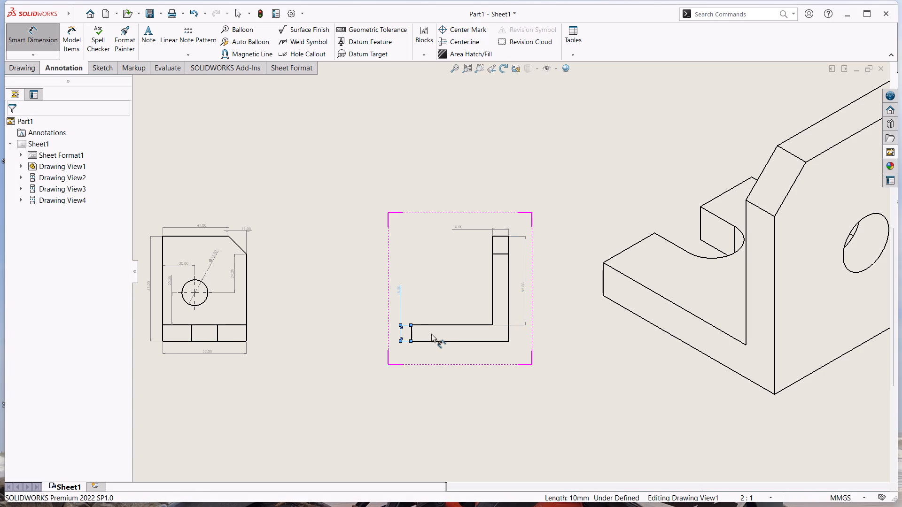
{"action": "left_click", "coordinate": [441, 341]}
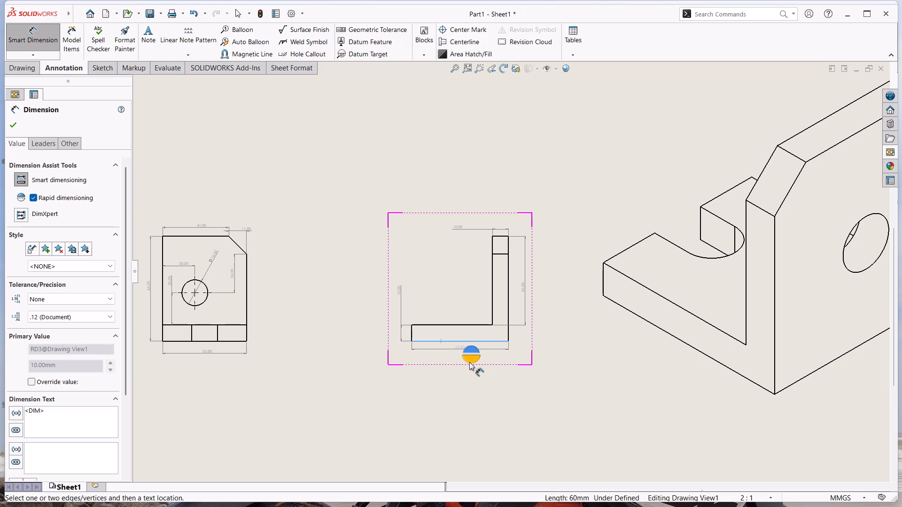
{"action": "left_click", "coordinate": [469, 362]}
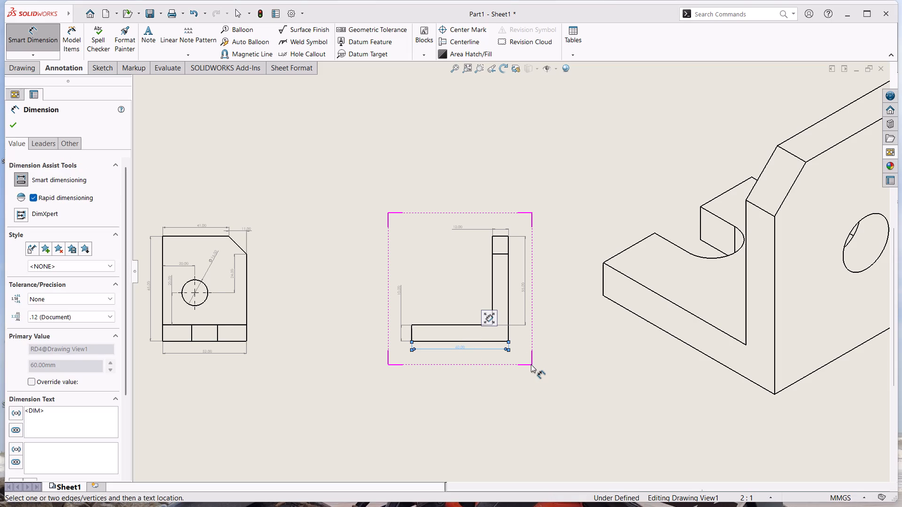
Dimension the slotted top view's overall length above it and the left edge segment above the slot, placed outside the outline.
{"action": "scroll", "coordinate": [532, 381], "scroll_direction": "up", "scroll_amount": 3}
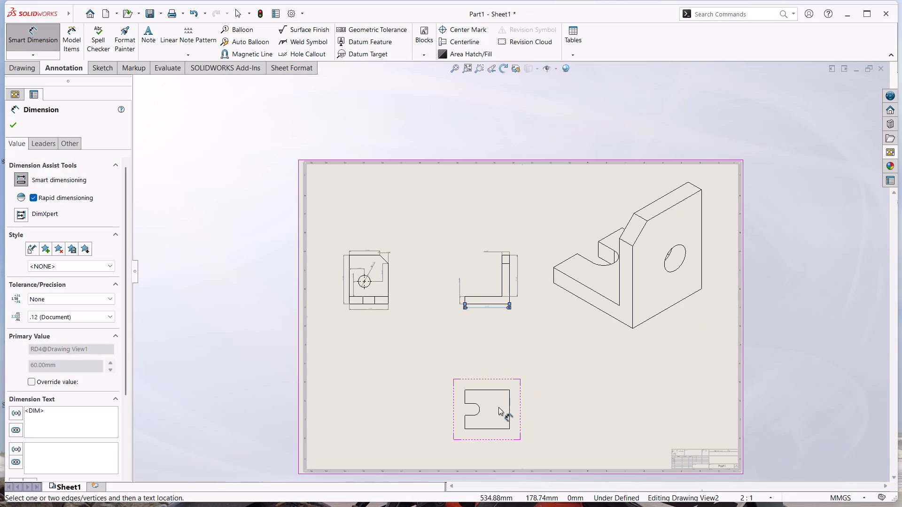
{"action": "scroll", "coordinate": [498, 407], "scroll_direction": "down", "scroll_amount": 5}
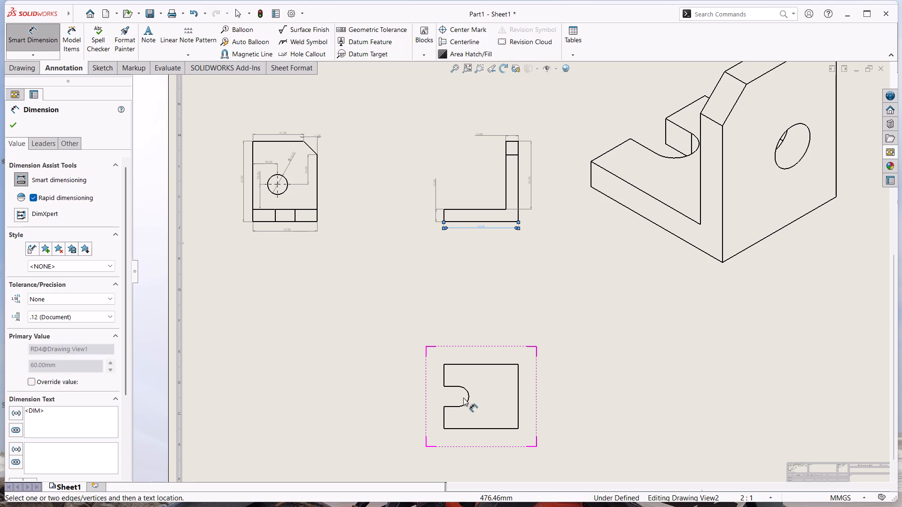
{"action": "left_click", "coordinate": [492, 364]}
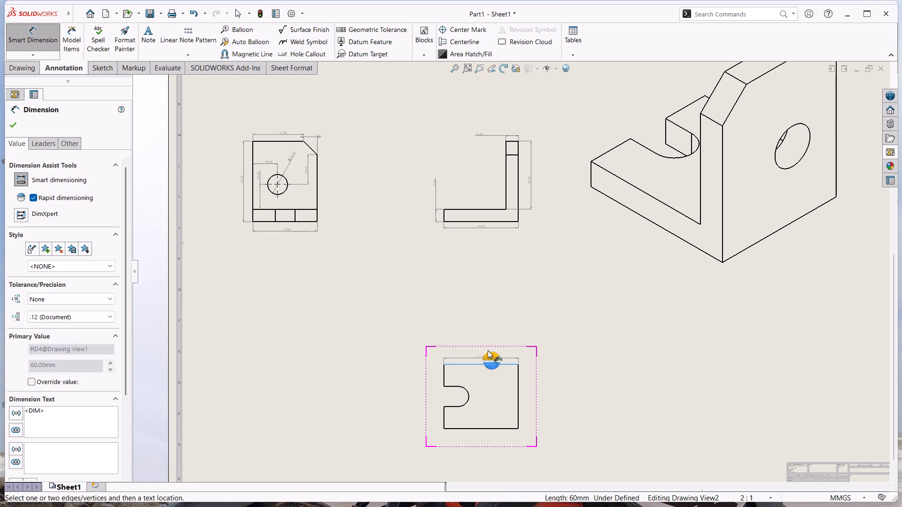
{"action": "left_click", "coordinate": [472, 356]}
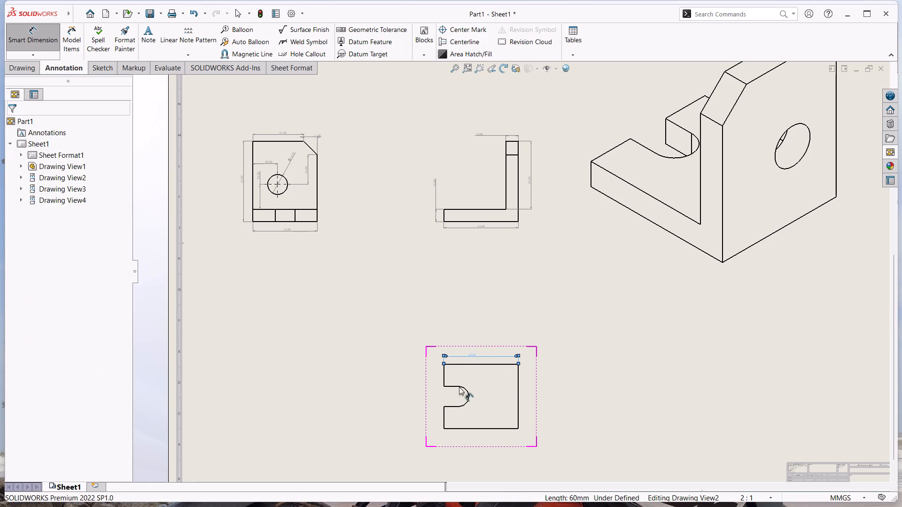
{"action": "scroll", "coordinate": [442, 373], "scroll_direction": "down", "scroll_amount": 5}
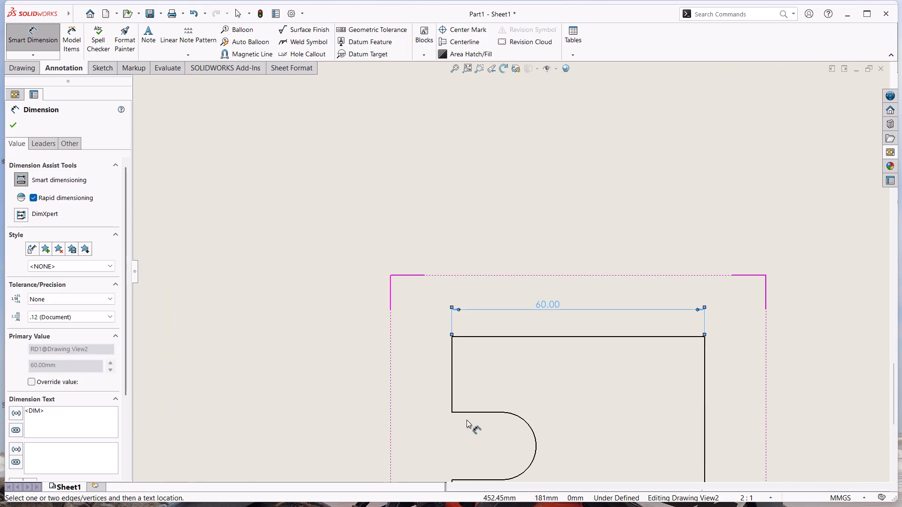
{"action": "scroll", "coordinate": [467, 419], "scroll_direction": "down", "scroll_amount": 5}
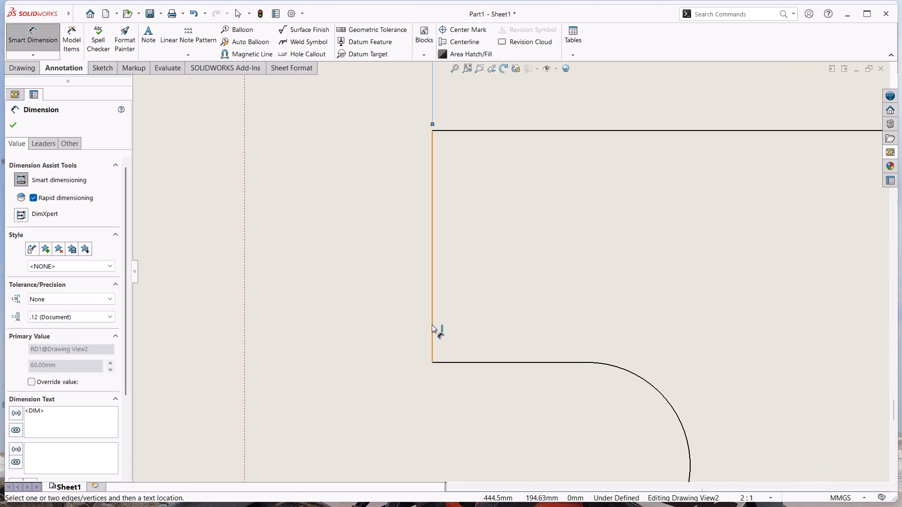
{"action": "left_click", "coordinate": [432, 324]}
{"action": "left_click", "coordinate": [382, 257]}
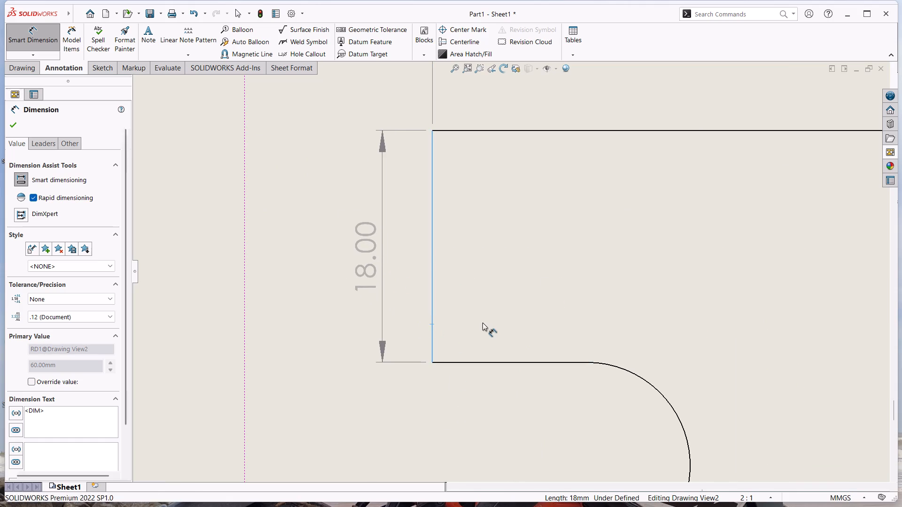
Dimension the slot's straight upper edge and the radius of its rounded end, placing both inside the top view's outline.
{"action": "scroll", "coordinate": [482, 323], "scroll_direction": "up", "scroll_amount": 4}
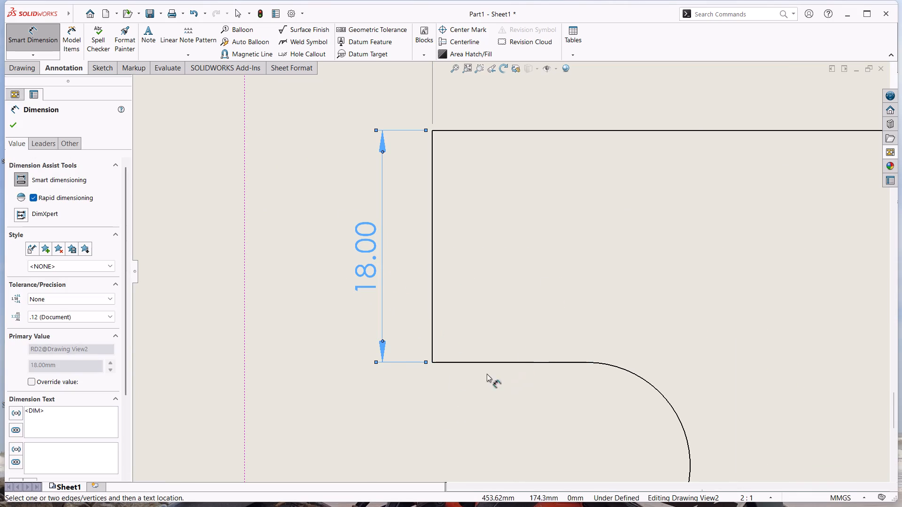
{"action": "left_click", "coordinate": [512, 322]}
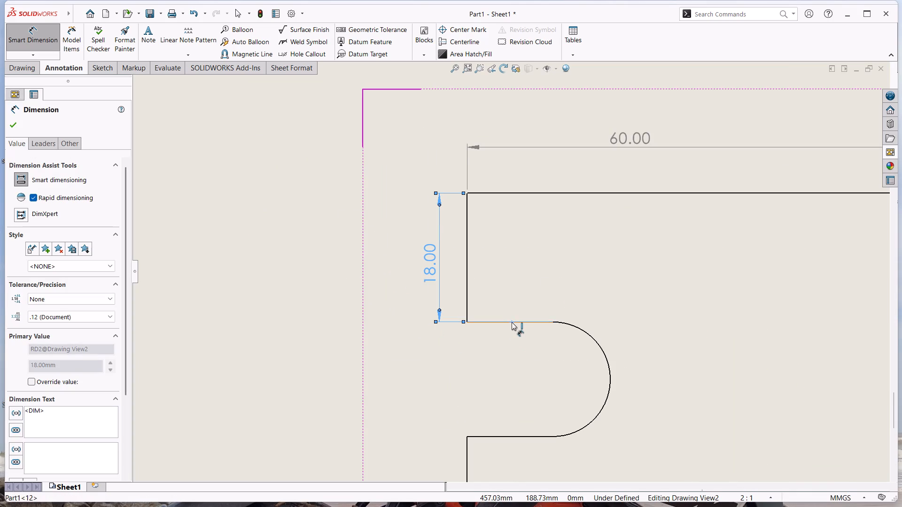
{"action": "left_click", "coordinate": [520, 284]}
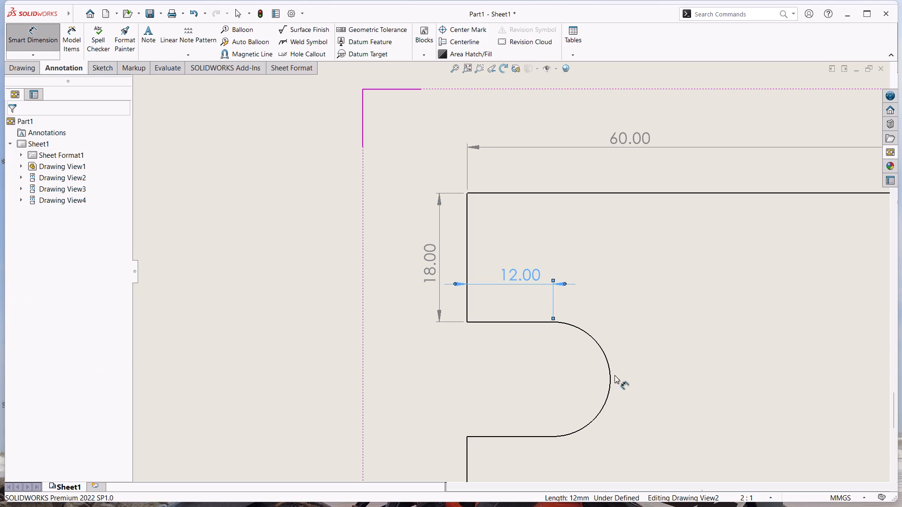
{"action": "left_click", "coordinate": [602, 349]}
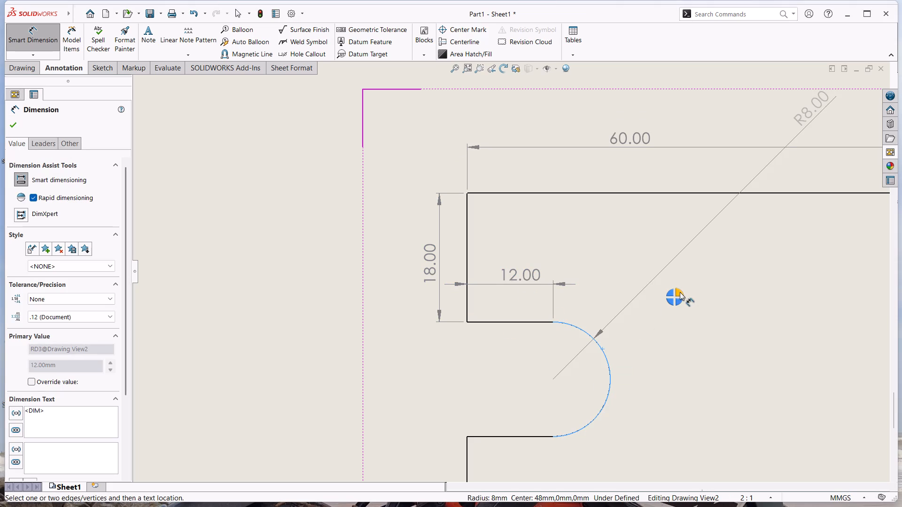
{"action": "left_click", "coordinate": [666, 319]}
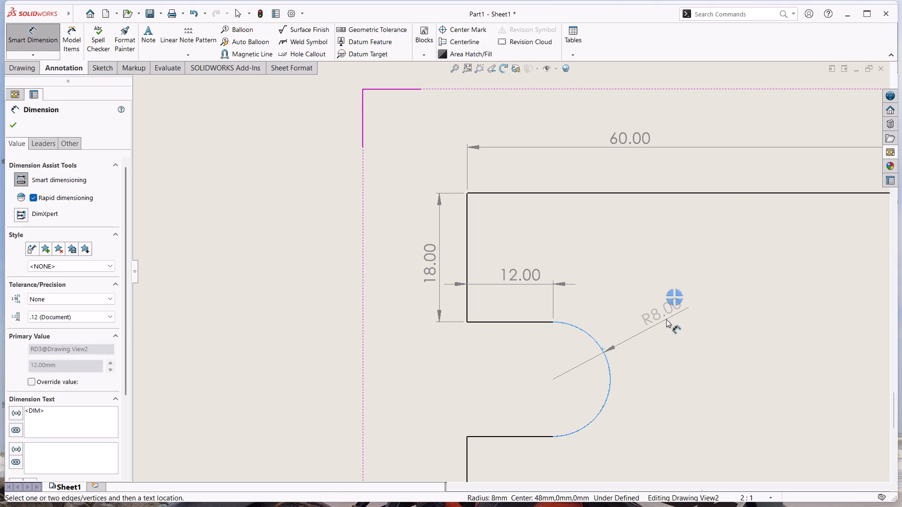
{"action": "scroll", "coordinate": [686, 388], "scroll_direction": "up", "scroll_amount": 2}
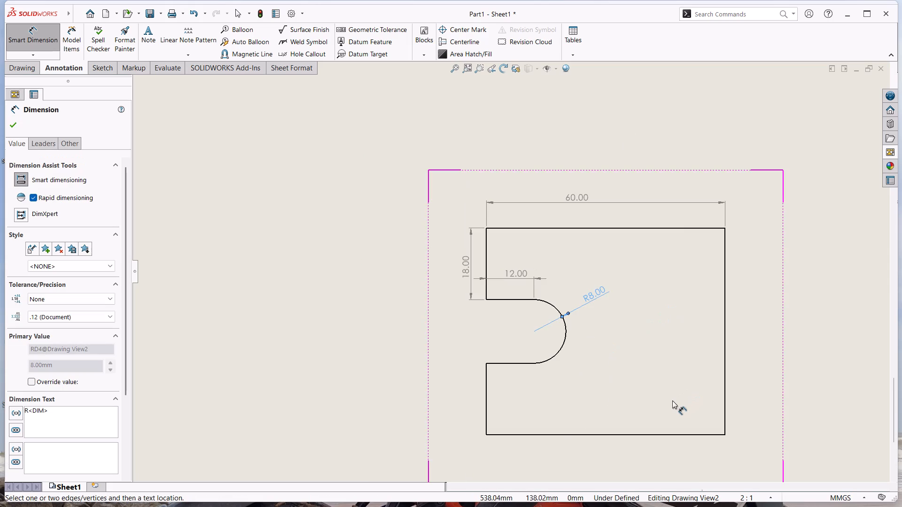
{"action": "scroll", "coordinate": [672, 400], "scroll_direction": "up", "scroll_amount": 2}
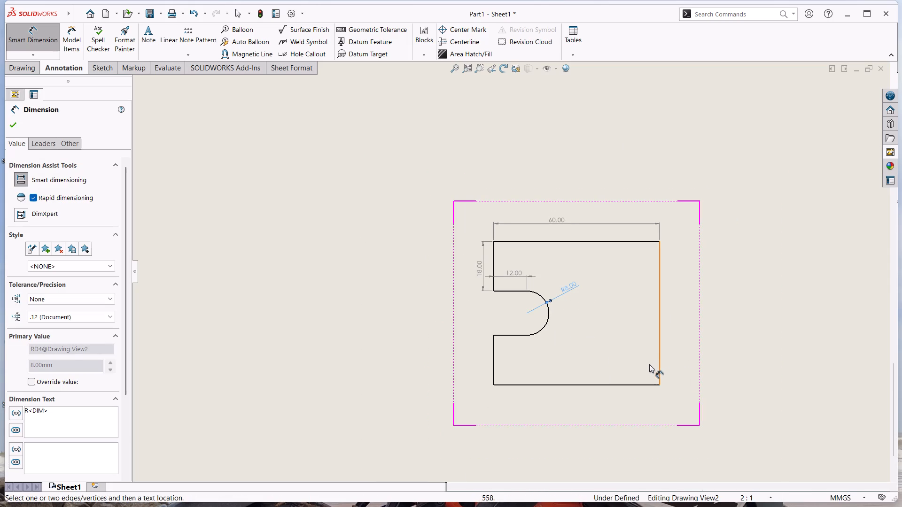
{"action": "scroll", "coordinate": [720, 346], "scroll_direction": "up", "scroll_amount": 9}
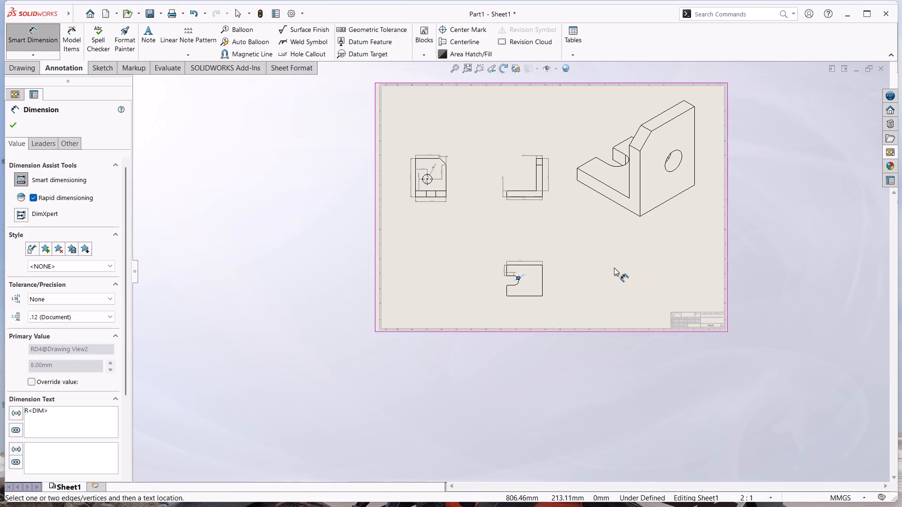
{"action": "key", "text": "Escape"}
Set the isometric view's display style to Shaded With Edges.
{"action": "left_click", "coordinate": [653, 214]}
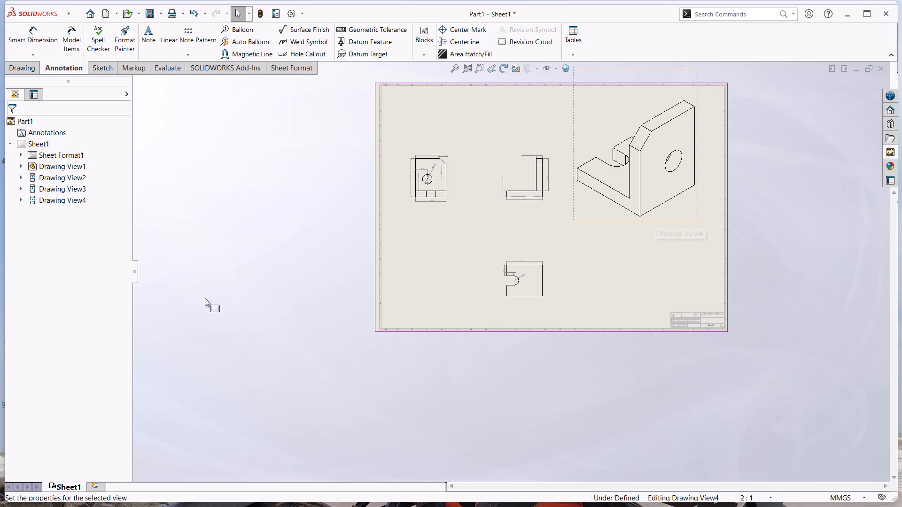
{"action": "left_click", "coordinate": [72, 304]}
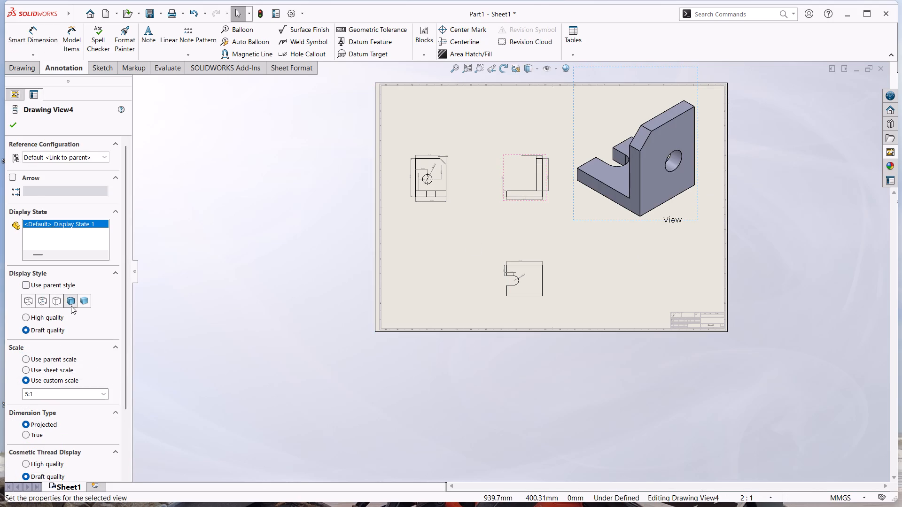
{"action": "scroll", "coordinate": [56, 340], "scroll_direction": "down", "scroll_amount": 1}
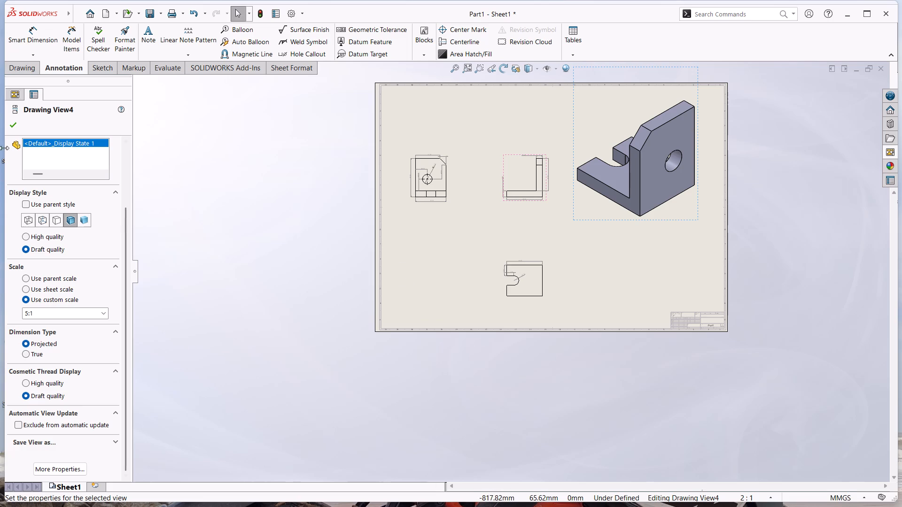
{"action": "left_click", "coordinate": [13, 125]}
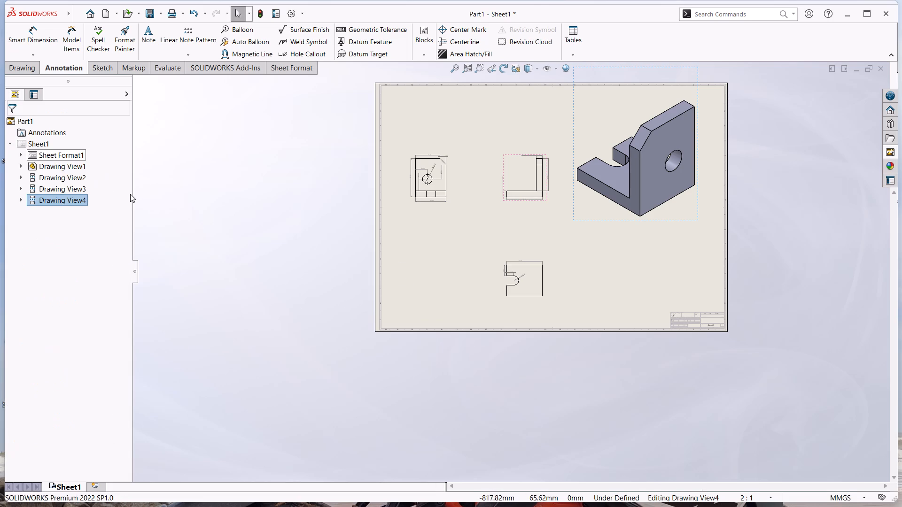
Save the drawing as Part1 in SOLIDWORKS Drawing format in the current folder on drive D.
{"action": "key", "text": "ctrl+s"}
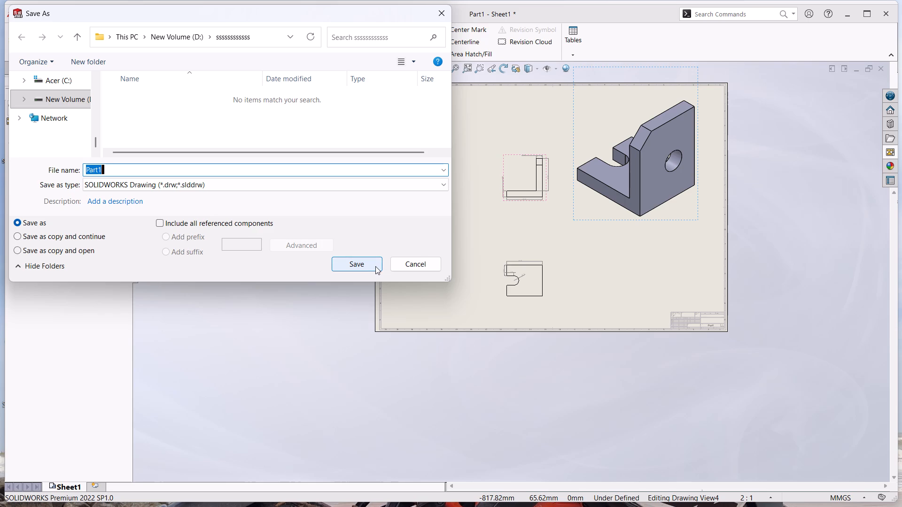
{"action": "scroll", "coordinate": [197, 98], "scroll_direction": "up", "scroll_amount": 3}
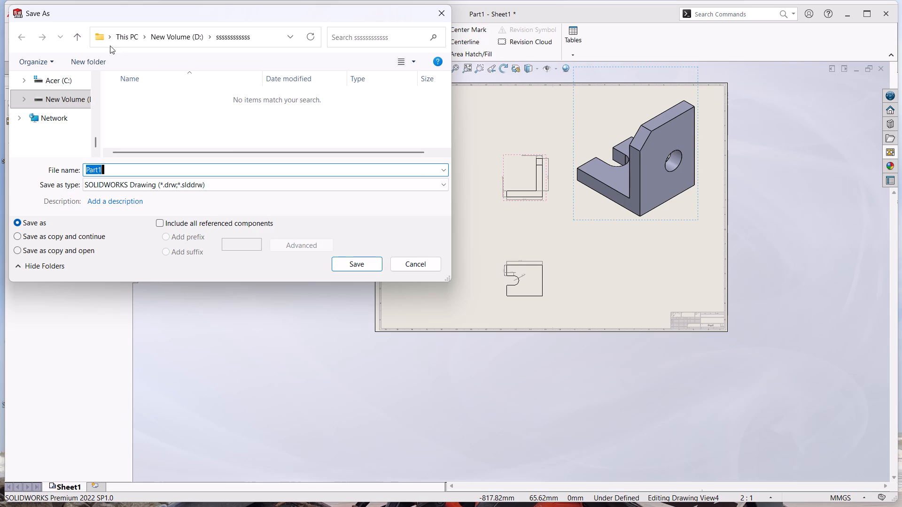
{"action": "scroll", "coordinate": [188, 115], "scroll_direction": "down", "scroll_amount": 5}
{"action": "scroll", "coordinate": [190, 118], "scroll_direction": "up", "scroll_amount": 4}
{"action": "left_click", "coordinate": [227, 41]}
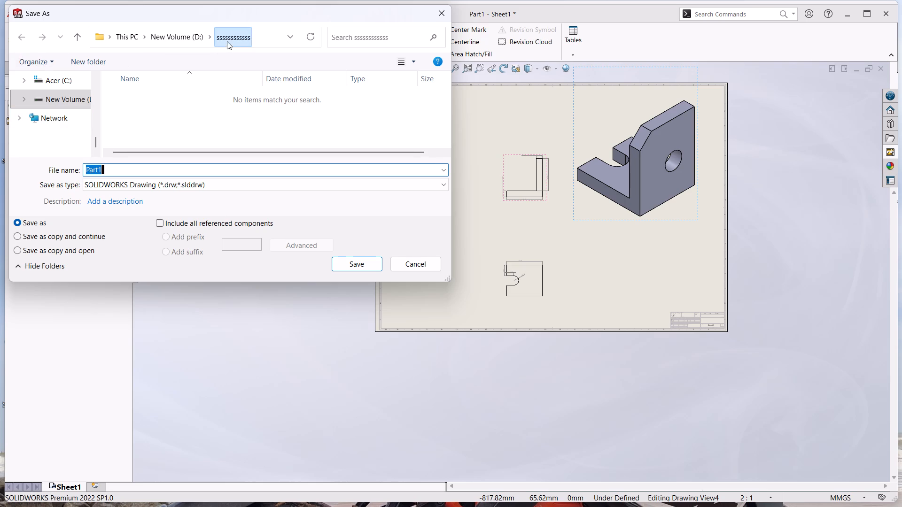
{"action": "left_click", "coordinate": [360, 263]}
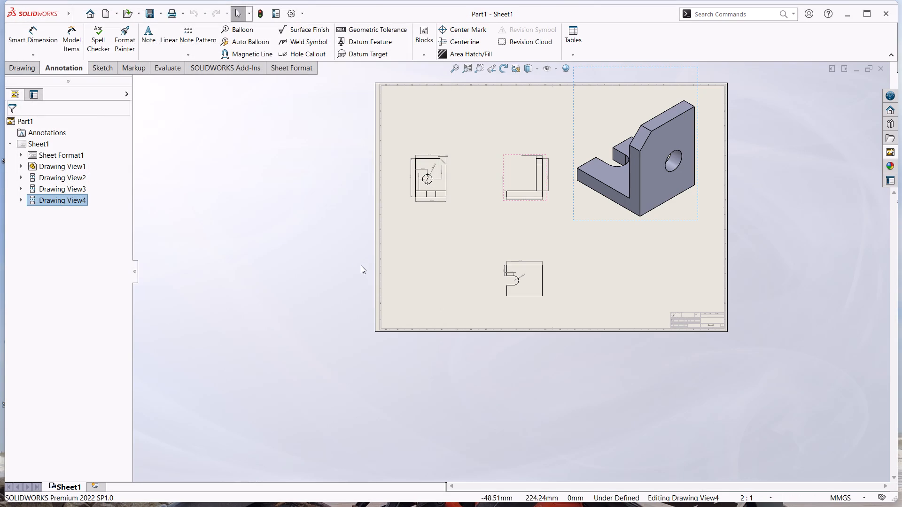